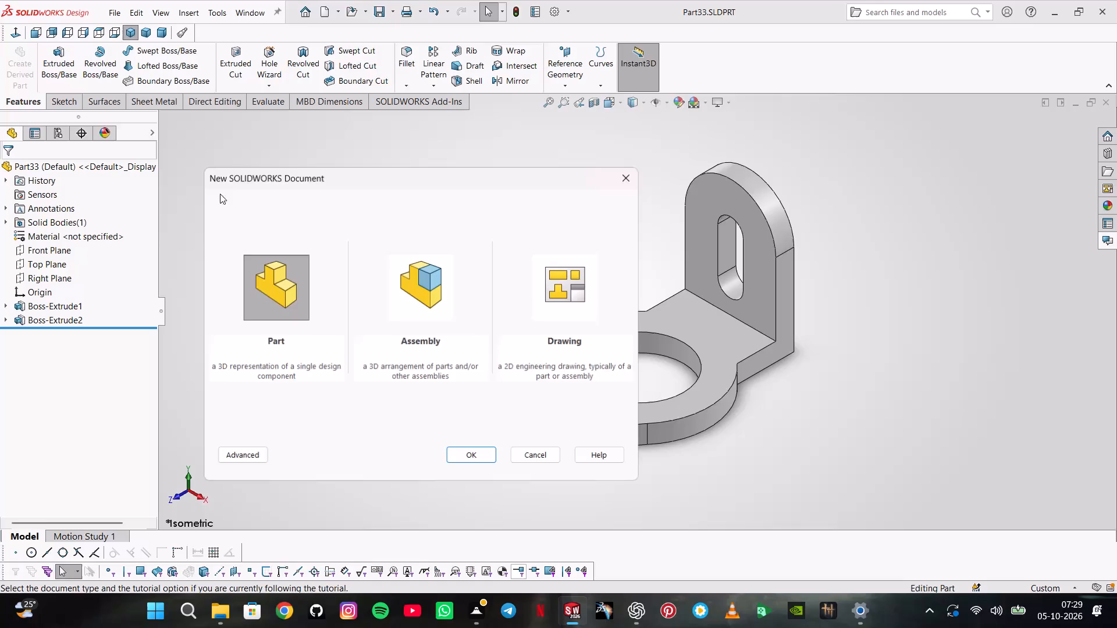
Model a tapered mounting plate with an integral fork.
Create a new part document.
click(470, 454)
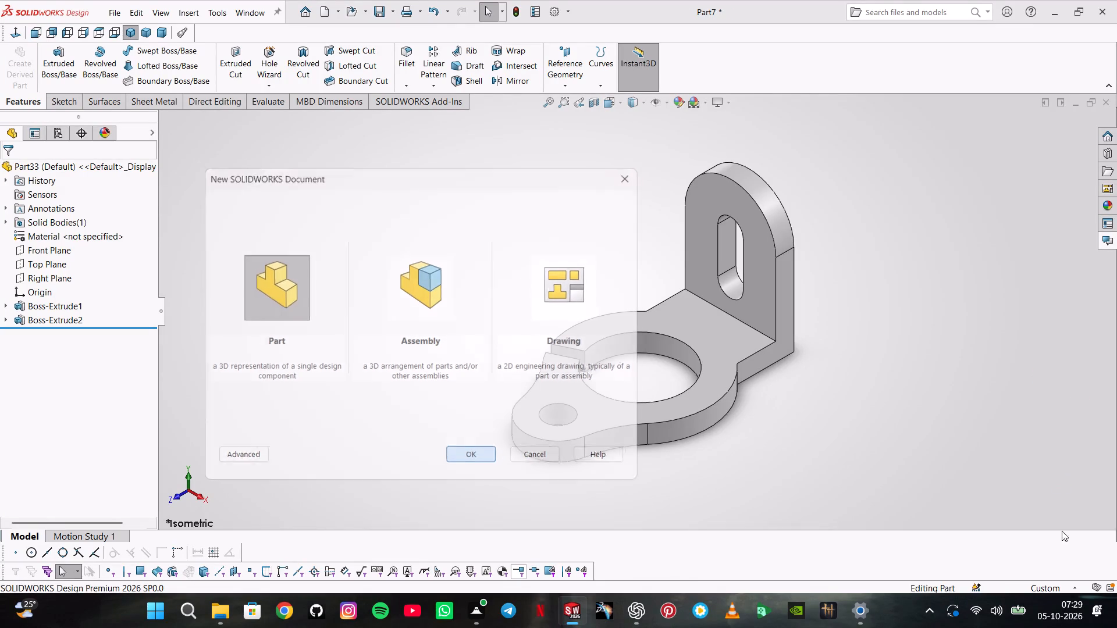
Set the new part's unit system to MMGS.
click(1063, 586)
click(1047, 522)
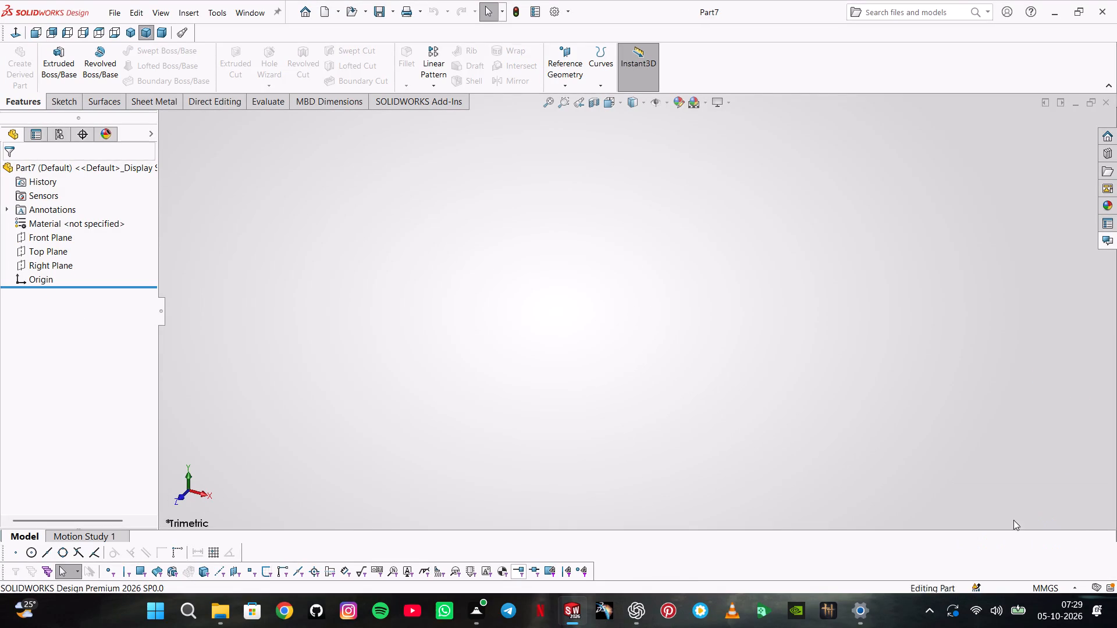
Start a new sketch on the Top Plane.
click(24, 245)
click(47, 230)
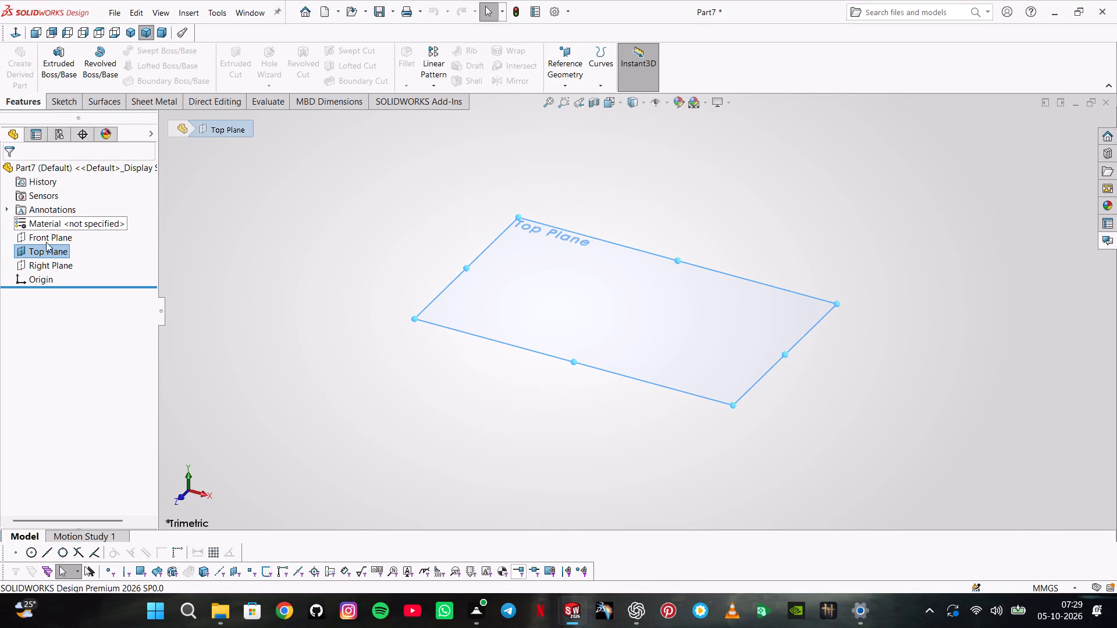
click(49, 251)
click(72, 233)
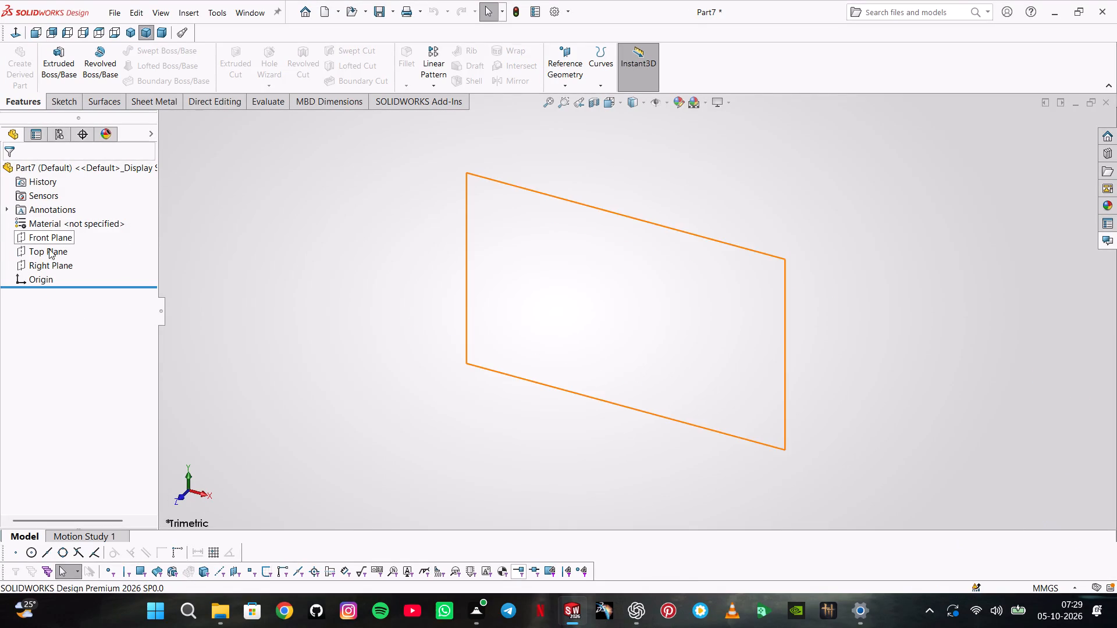
click(44, 251)
click(53, 236)
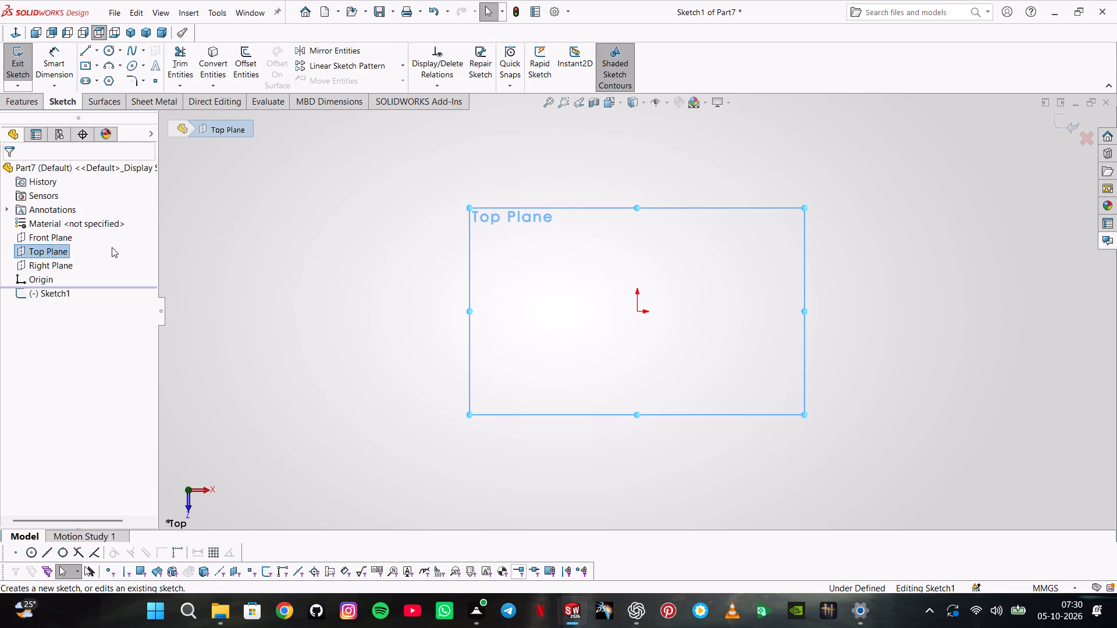
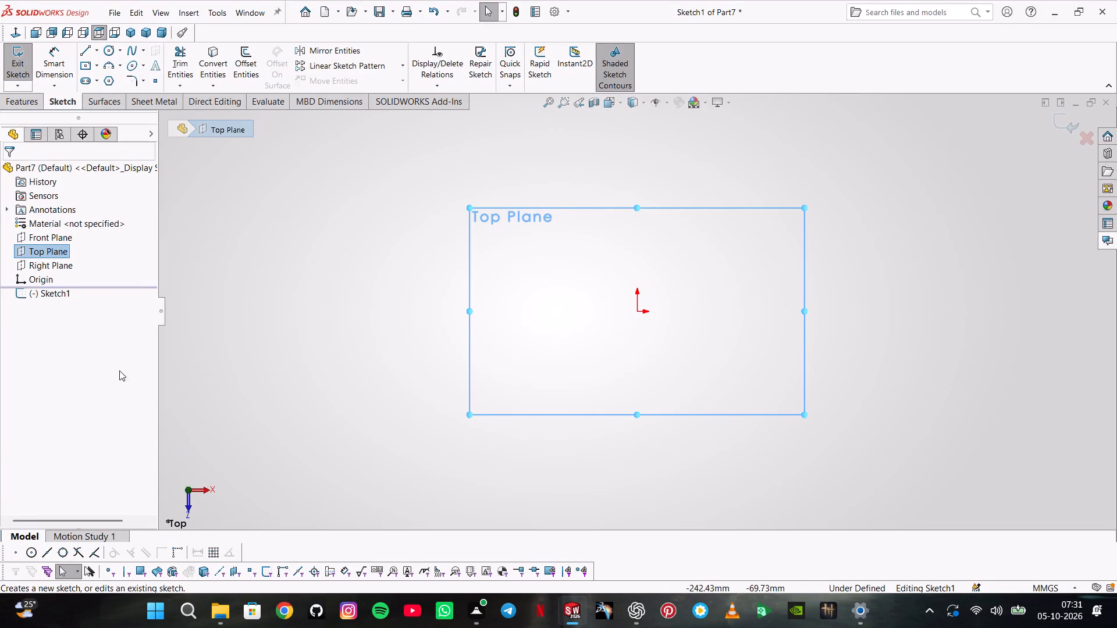
Sketch three connected lines: a slanted left side, a horizontal base about 90 mm long through the origin, and a slanted right side about 75 mm long.
click(82, 50)
scroll(660, 234, up, 2)
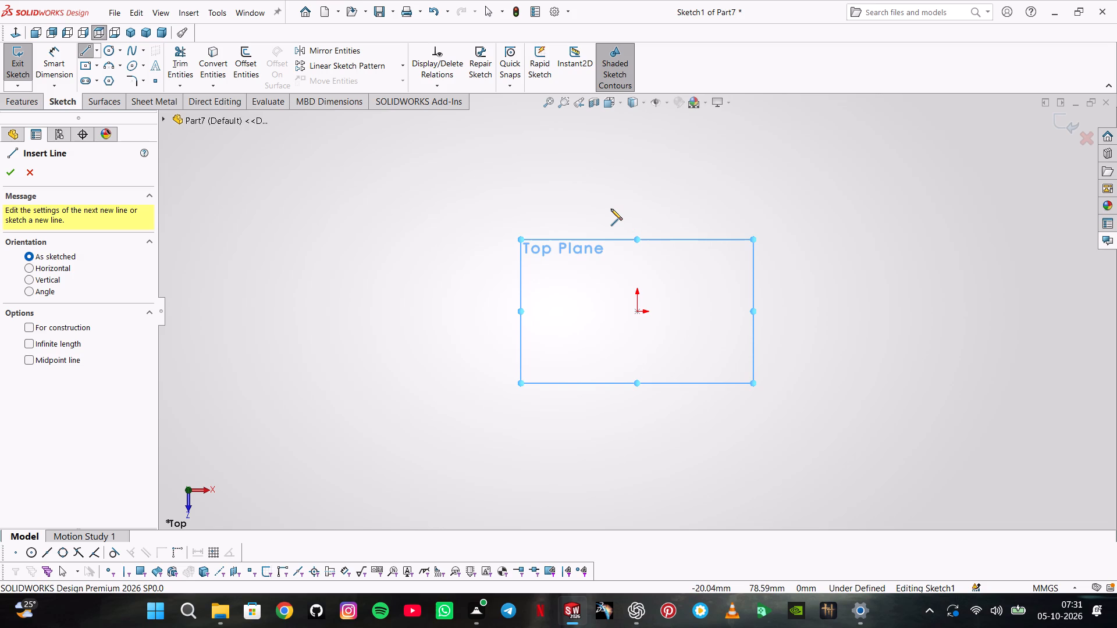
click(597, 198)
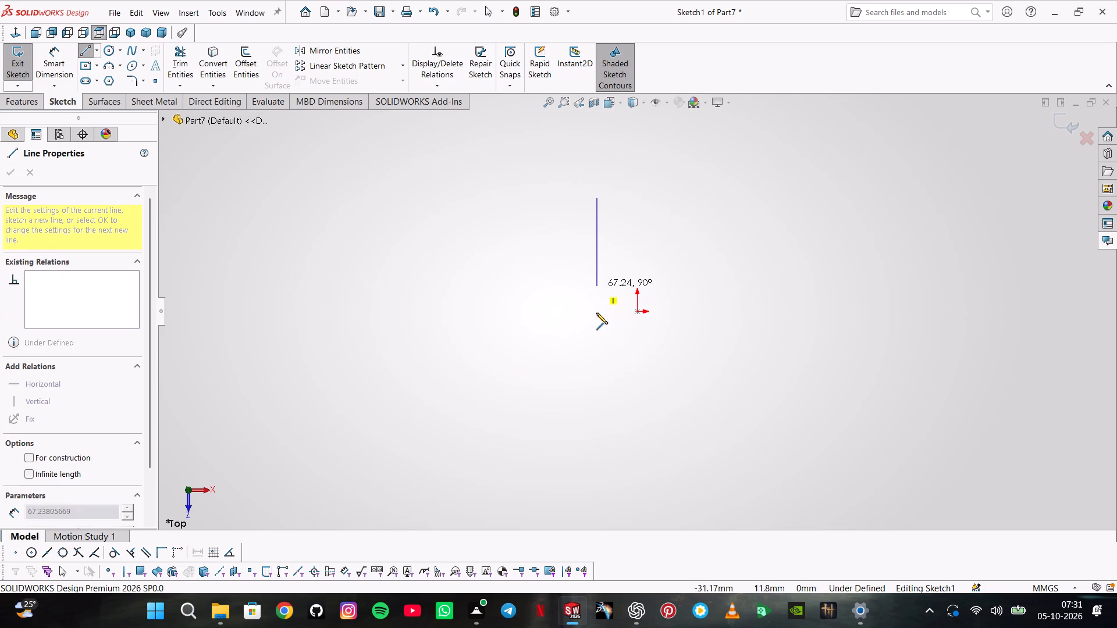
click(574, 309)
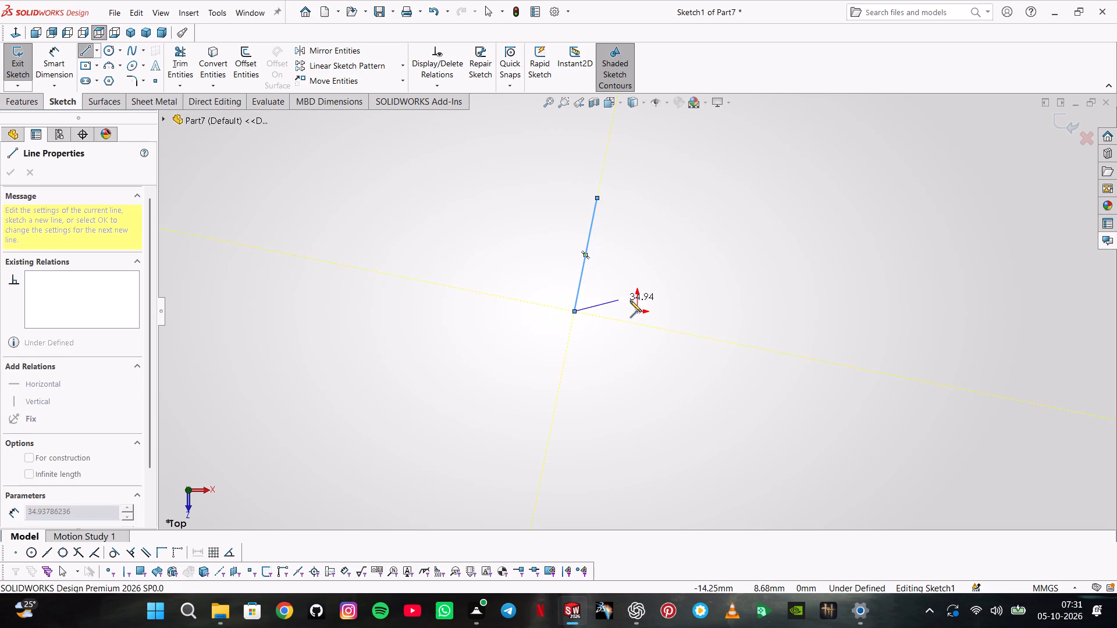
click(691, 311)
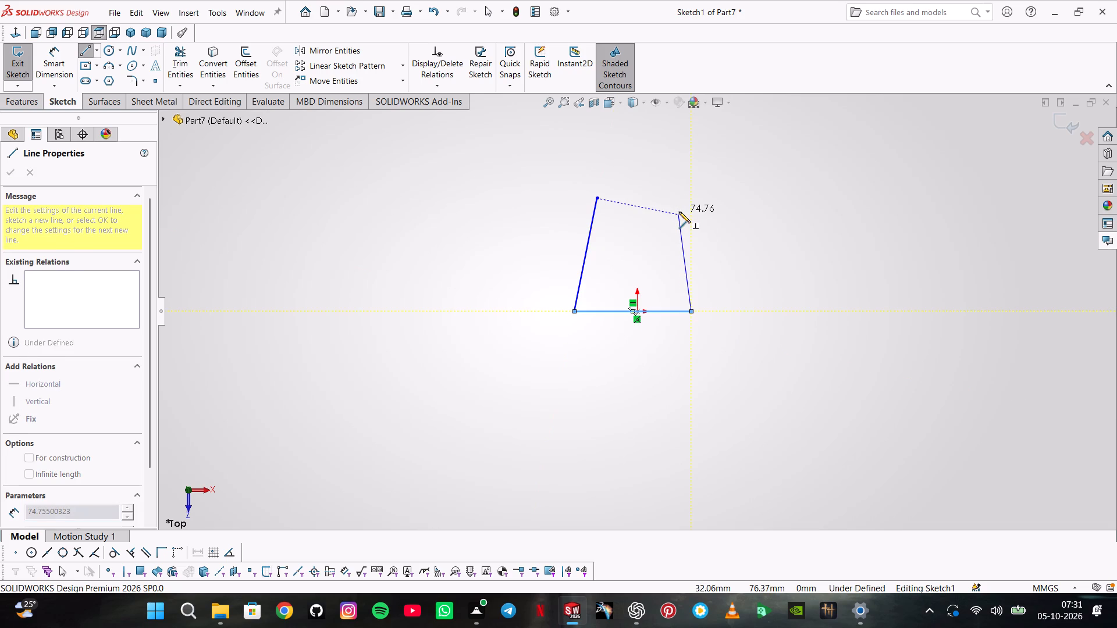
click(679, 212)
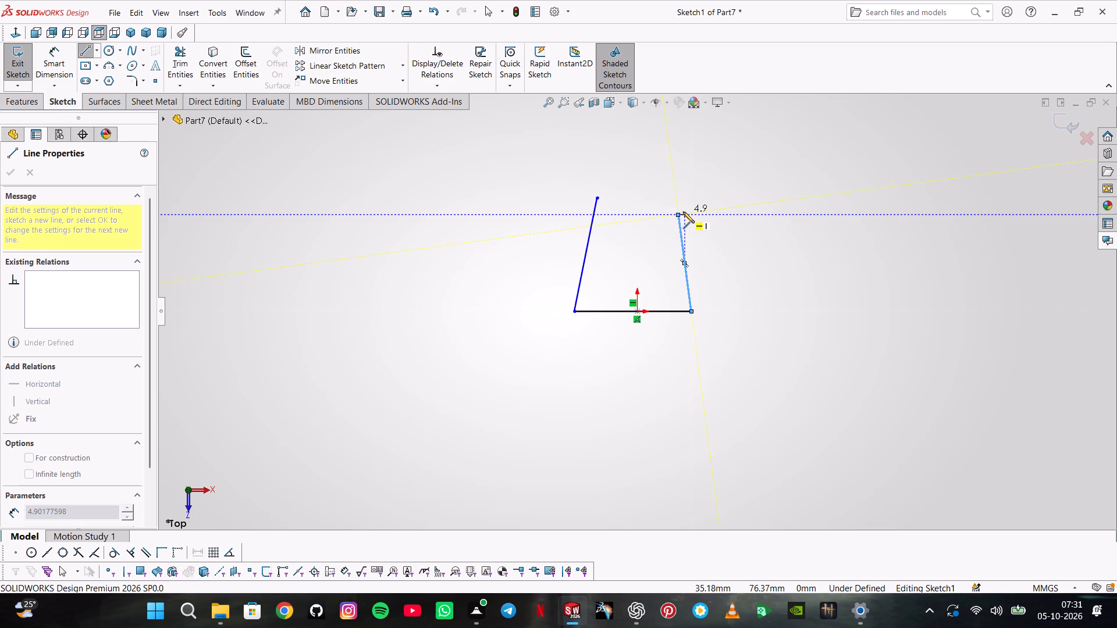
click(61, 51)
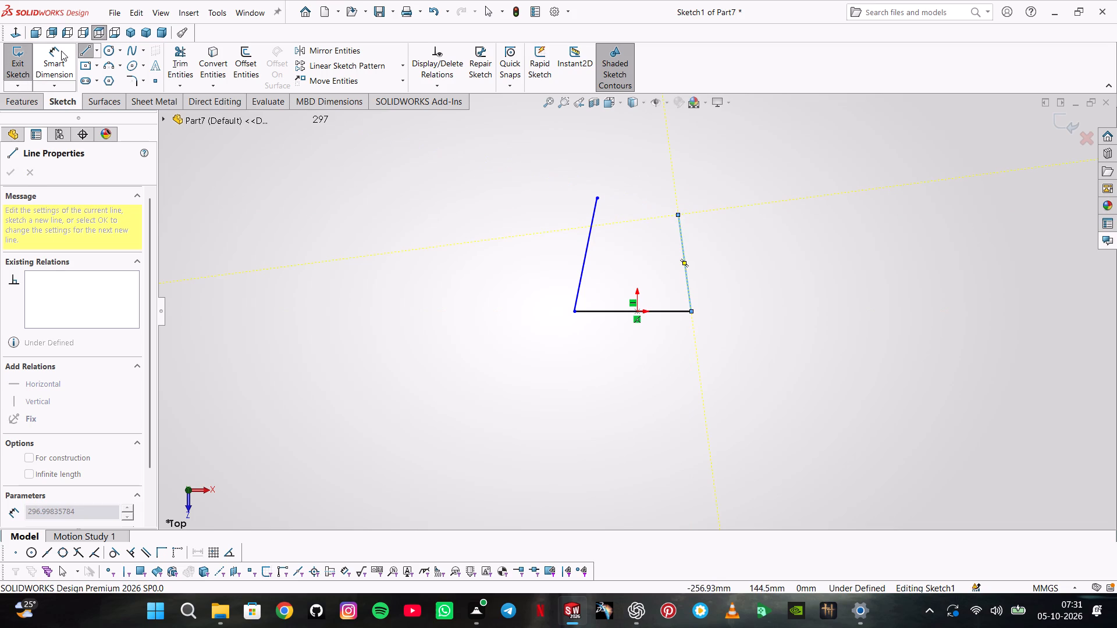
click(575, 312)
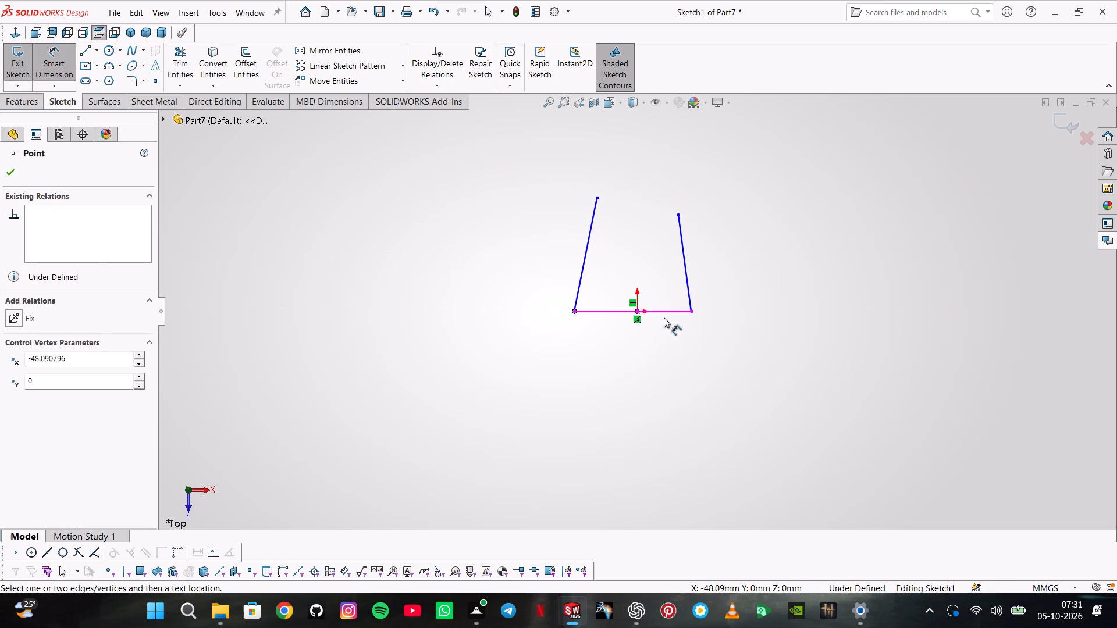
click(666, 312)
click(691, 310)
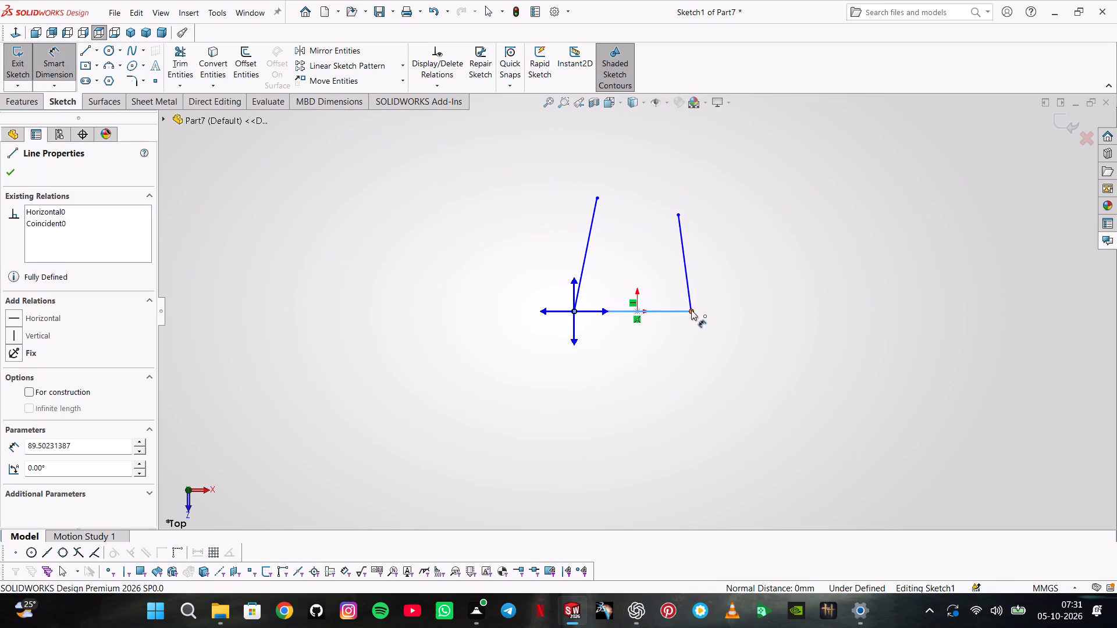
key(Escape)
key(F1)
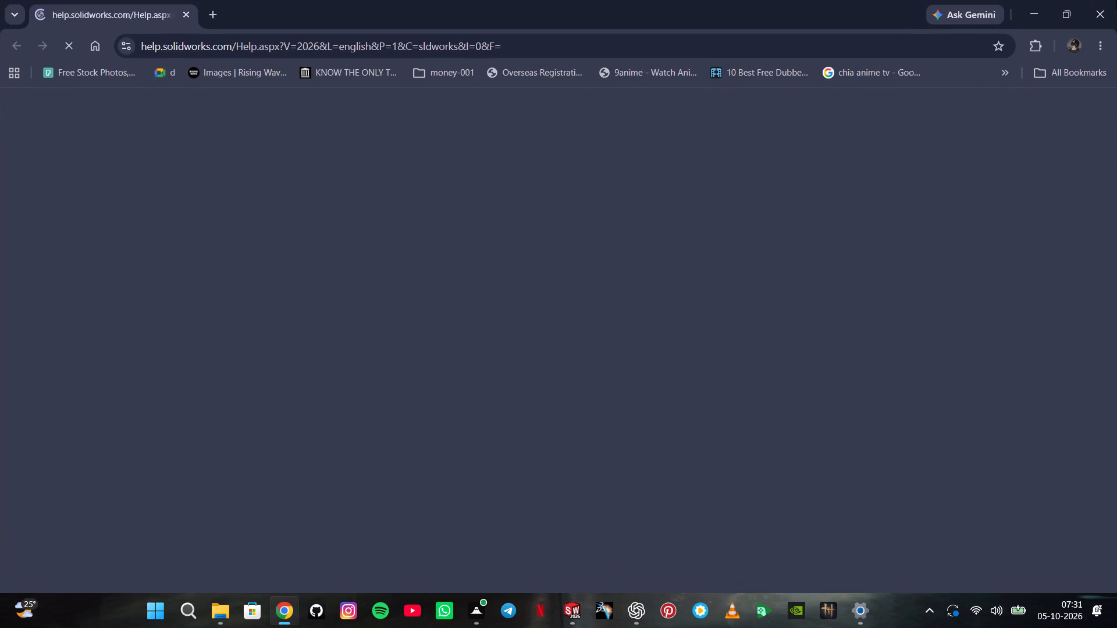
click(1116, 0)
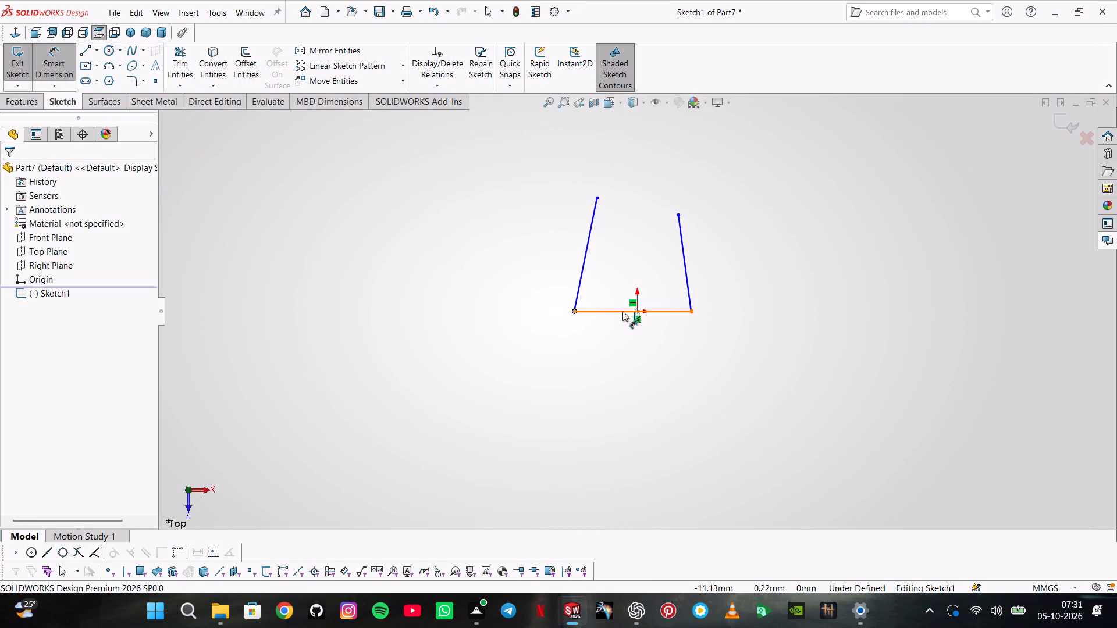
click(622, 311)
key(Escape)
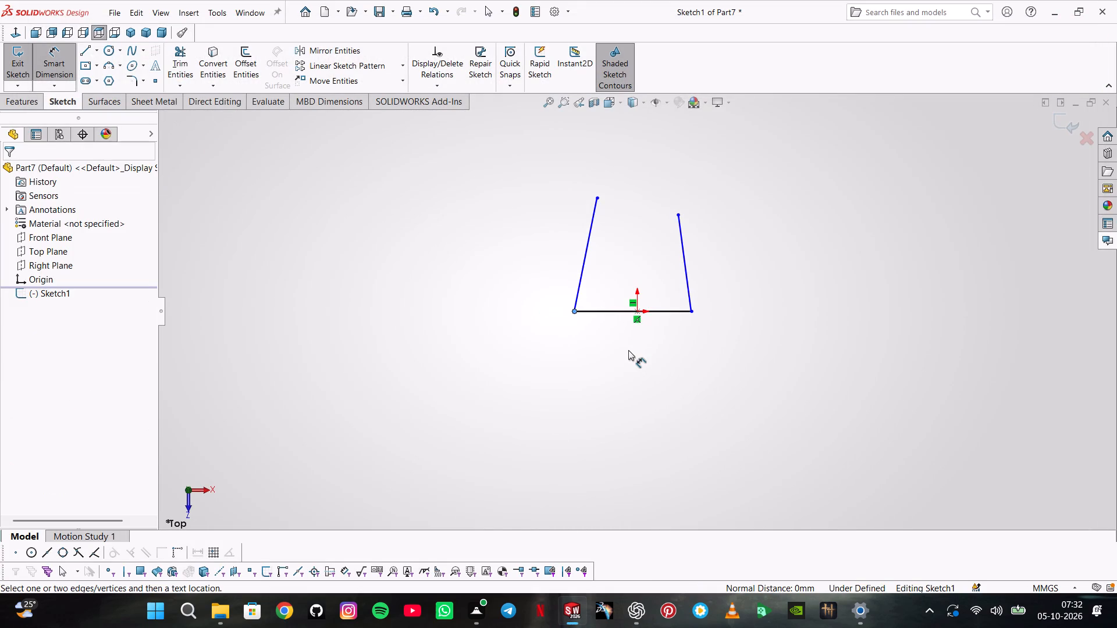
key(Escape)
Dimension the horizontal base line through the origin to 80 mm.
click(609, 315)
click(608, 342)
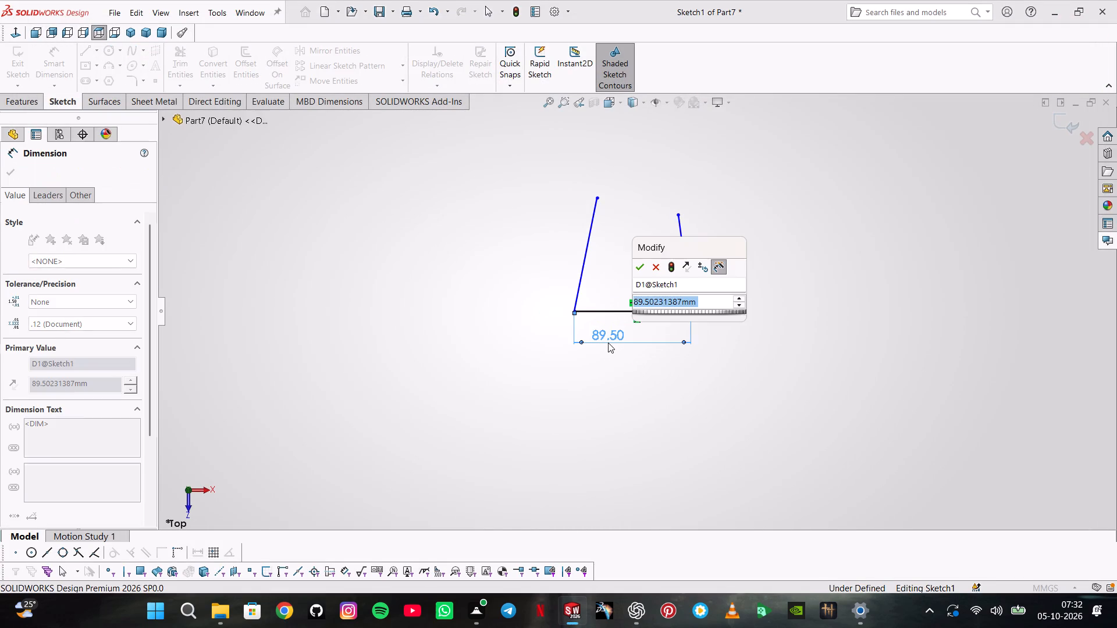
text(80)
key(Return)
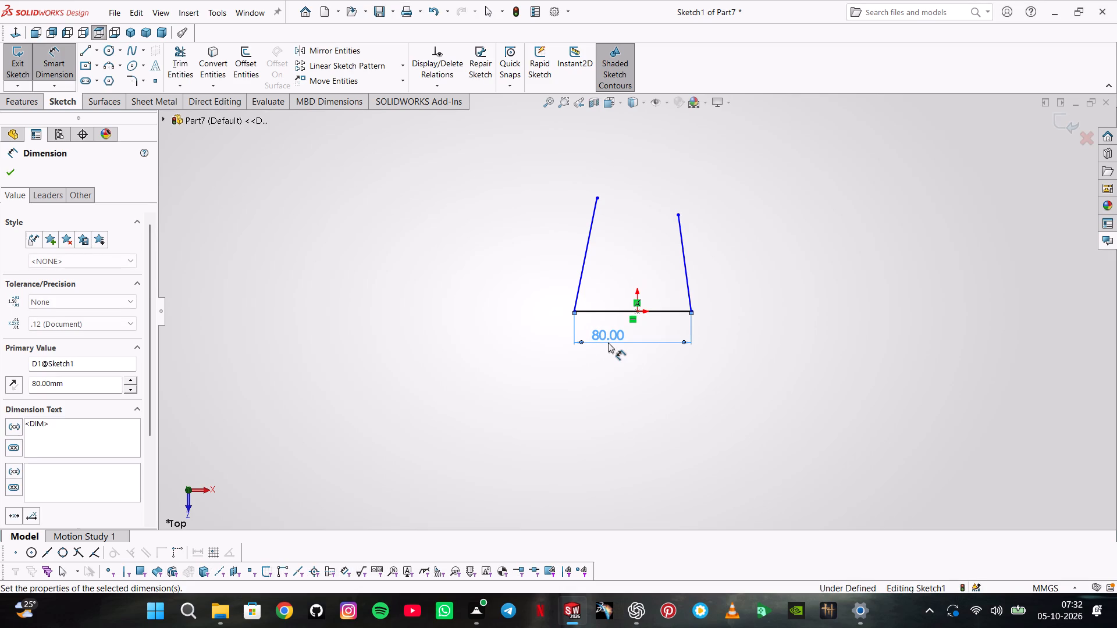
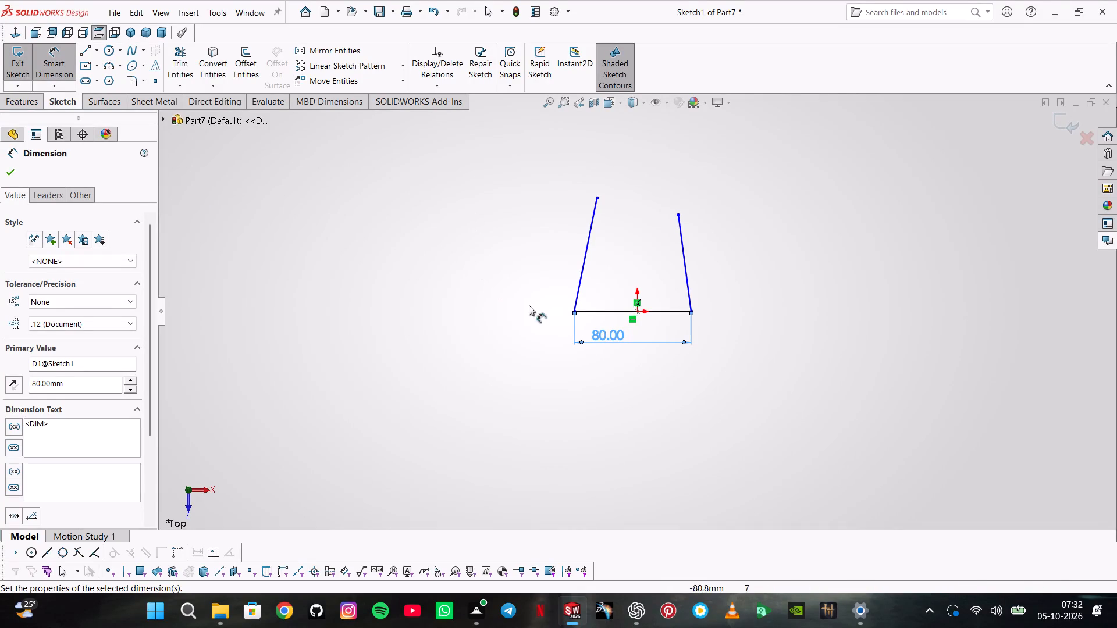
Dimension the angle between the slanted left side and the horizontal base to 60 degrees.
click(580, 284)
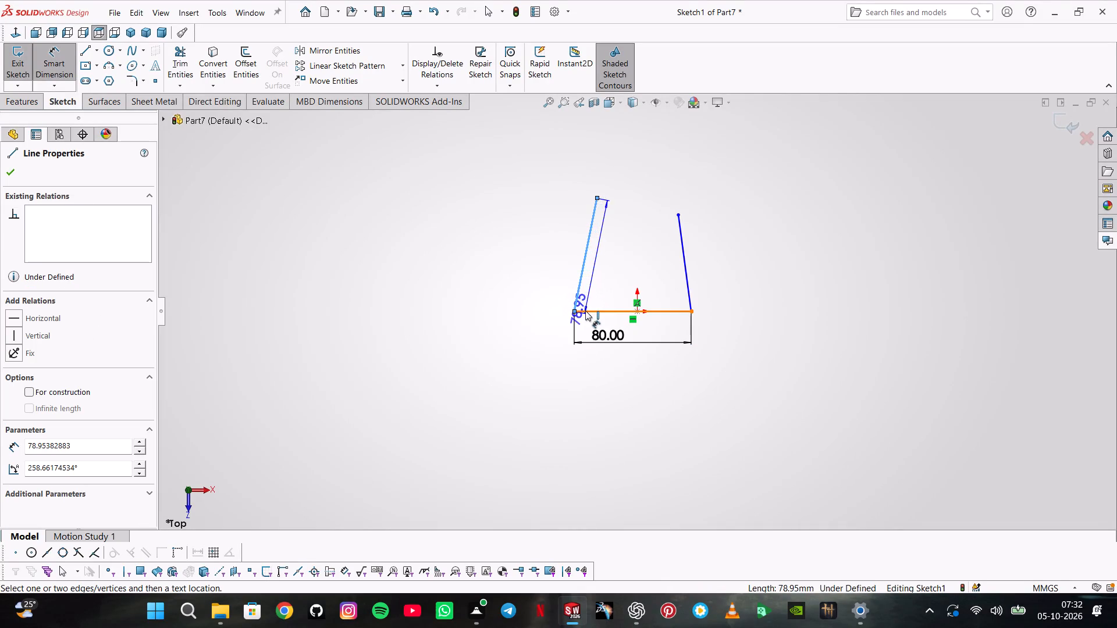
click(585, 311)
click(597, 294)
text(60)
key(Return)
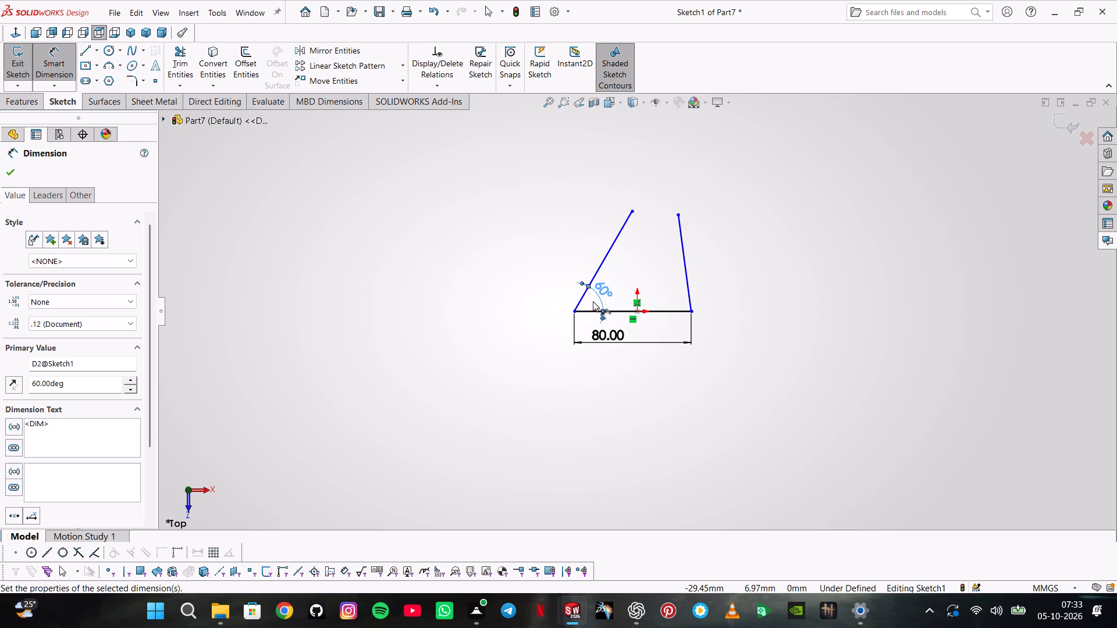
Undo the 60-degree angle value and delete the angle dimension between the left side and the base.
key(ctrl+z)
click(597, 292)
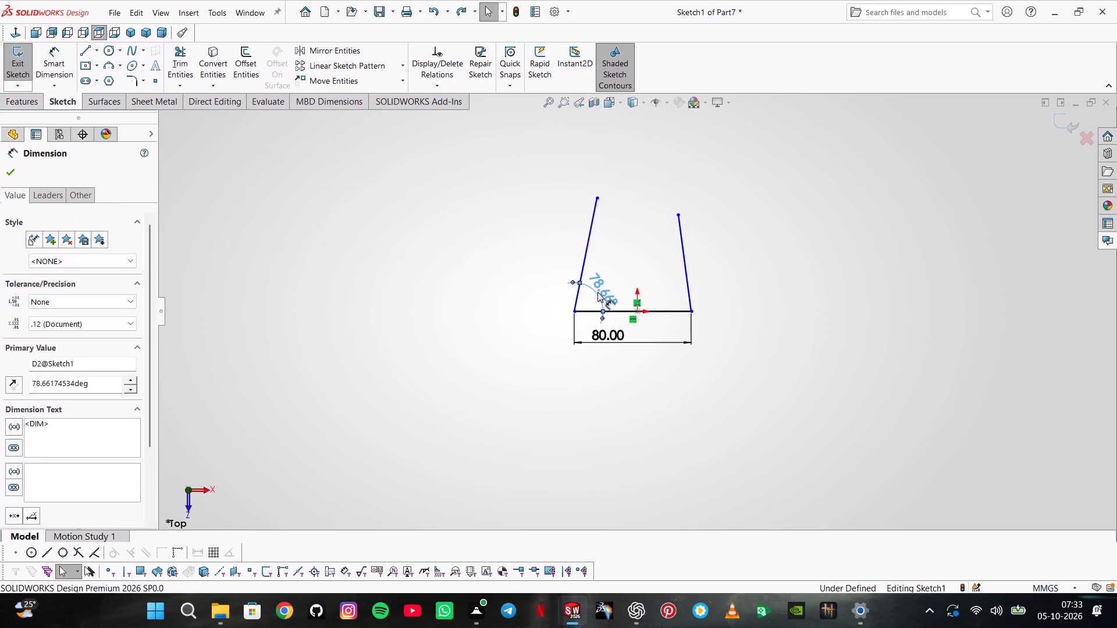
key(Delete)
Lengthen the slanted right side by moving its free upper endpoint to about X 27 mm, Y 82 mm.
drag(680, 213, 678, 200)
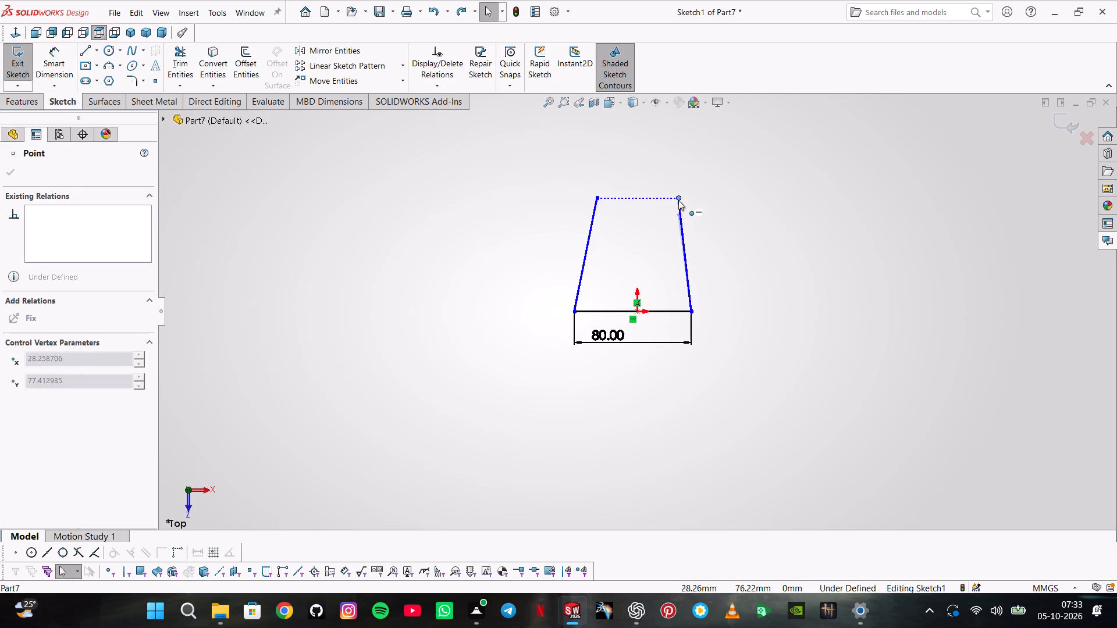
drag(678, 200, 677, 191)
Dimension the angle between the two slanted sides to 20 degrees, placing it below the base.
click(54, 60)
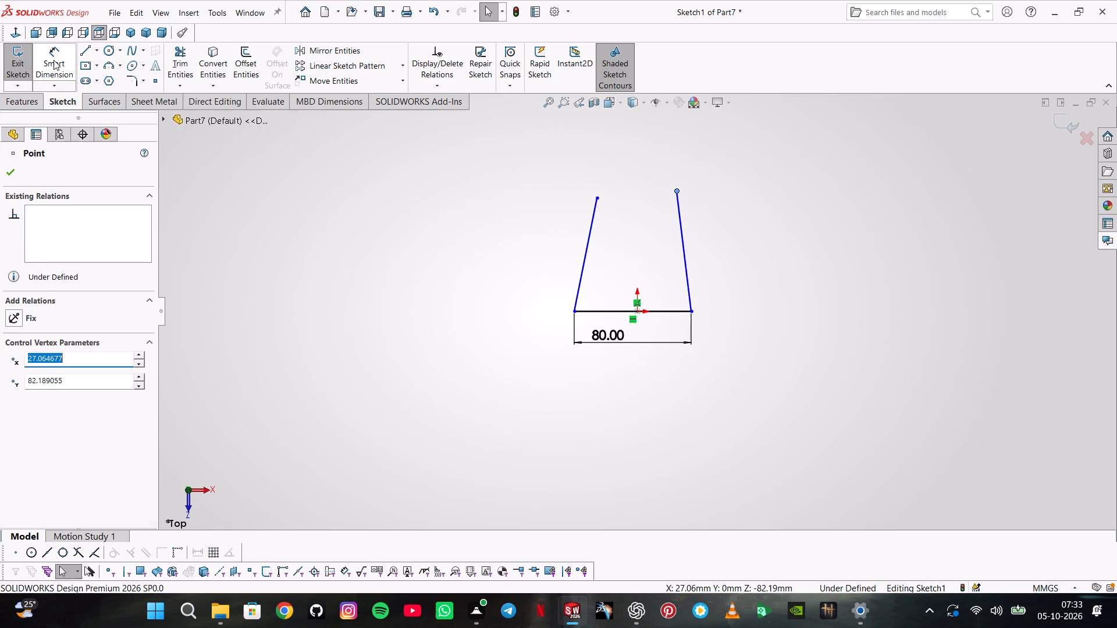
click(581, 259)
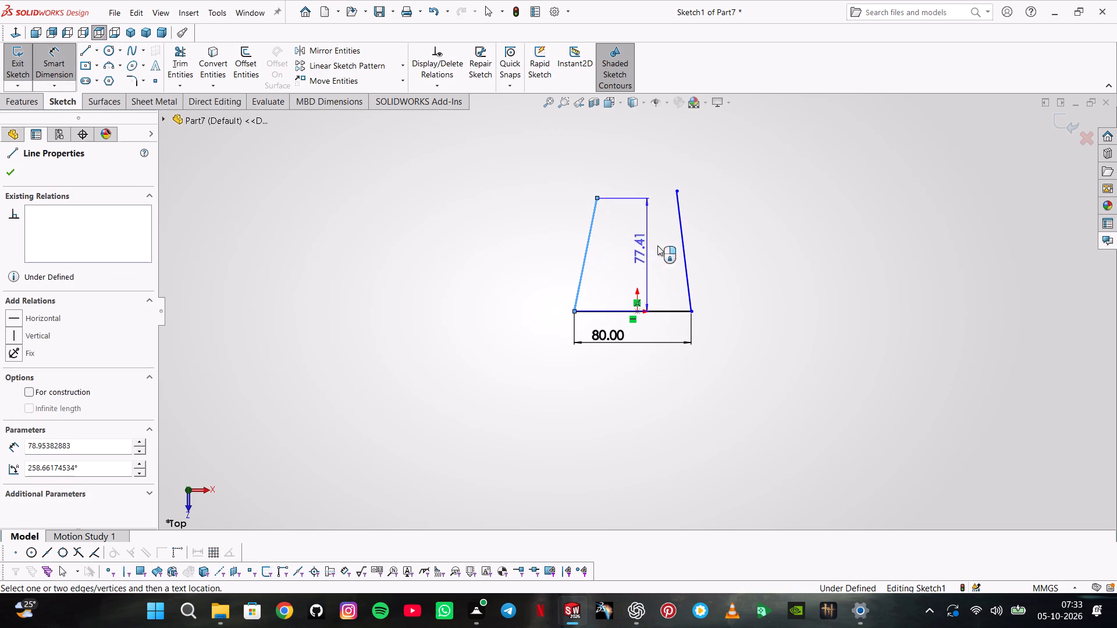
click(684, 242)
click(659, 383)
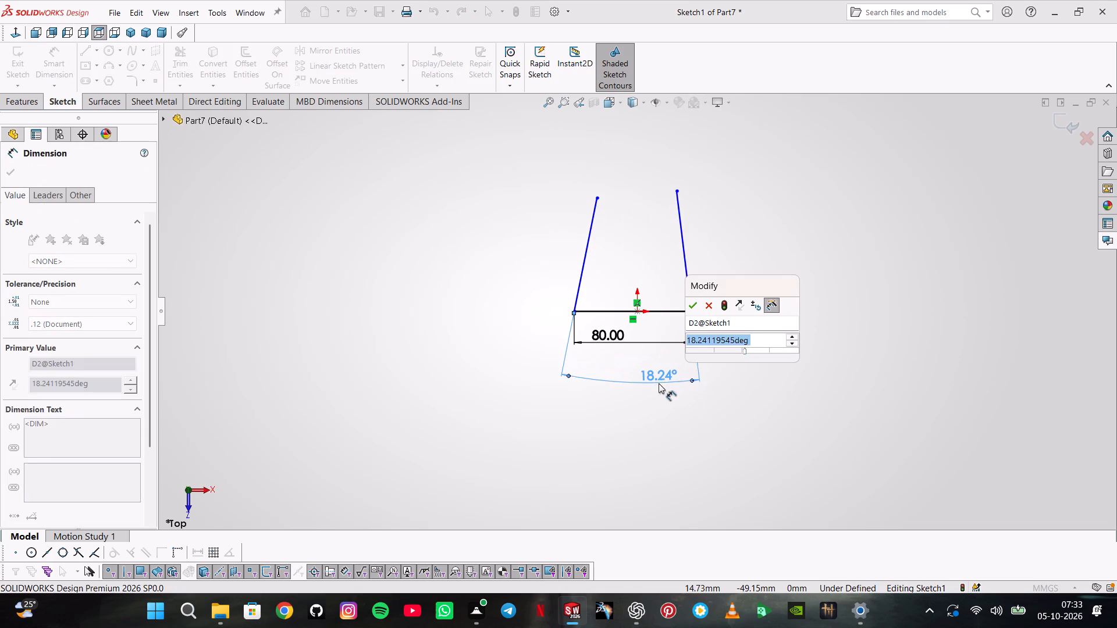
text(20)
key(Return)
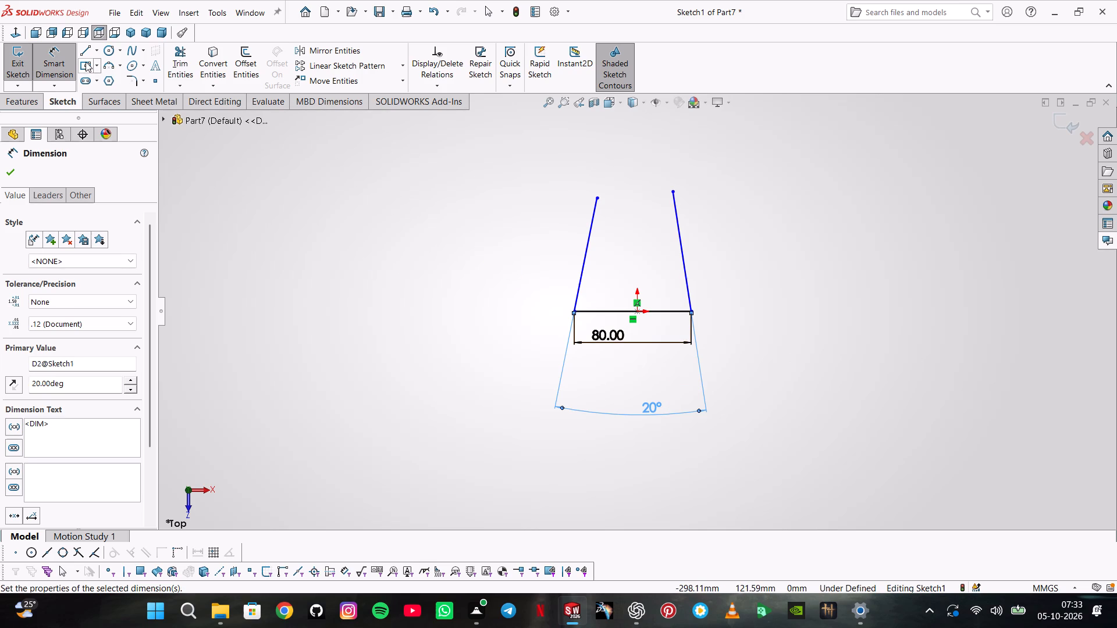
Fillet both corners where the slanted sides meet the base with a 5 mm radius.
click(129, 77)
key(5)
key(Return)
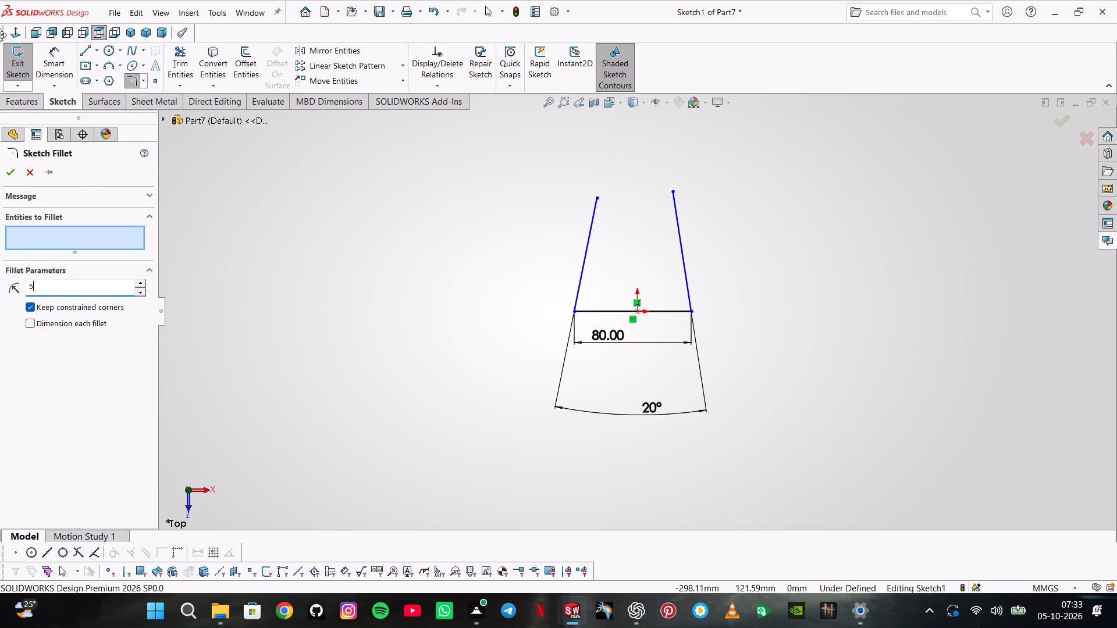
click(575, 313)
click(694, 311)
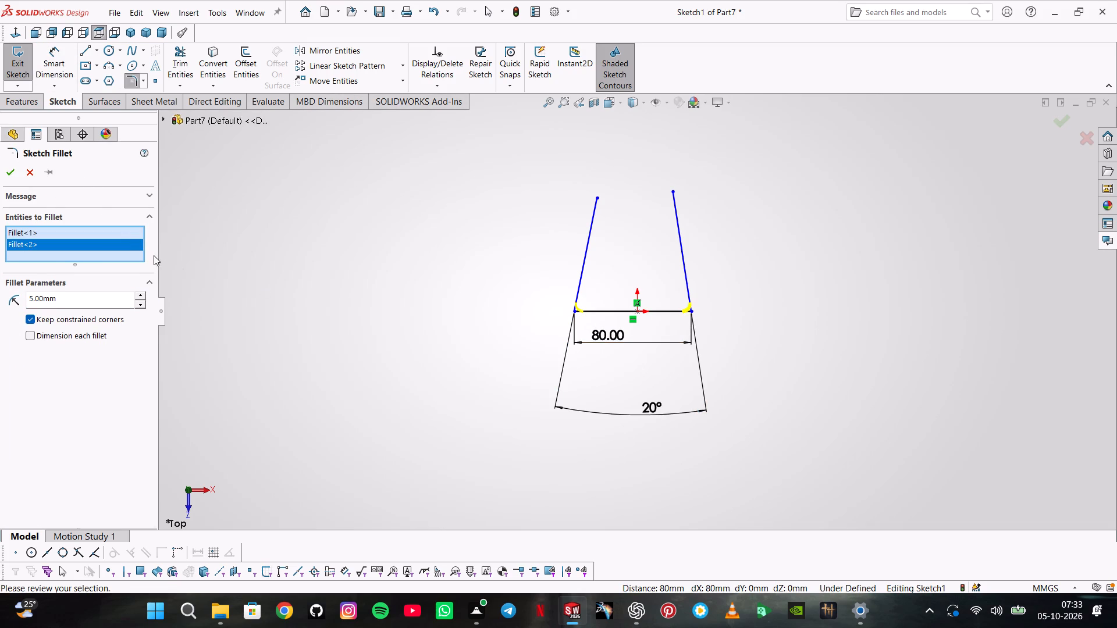
click(12, 170)
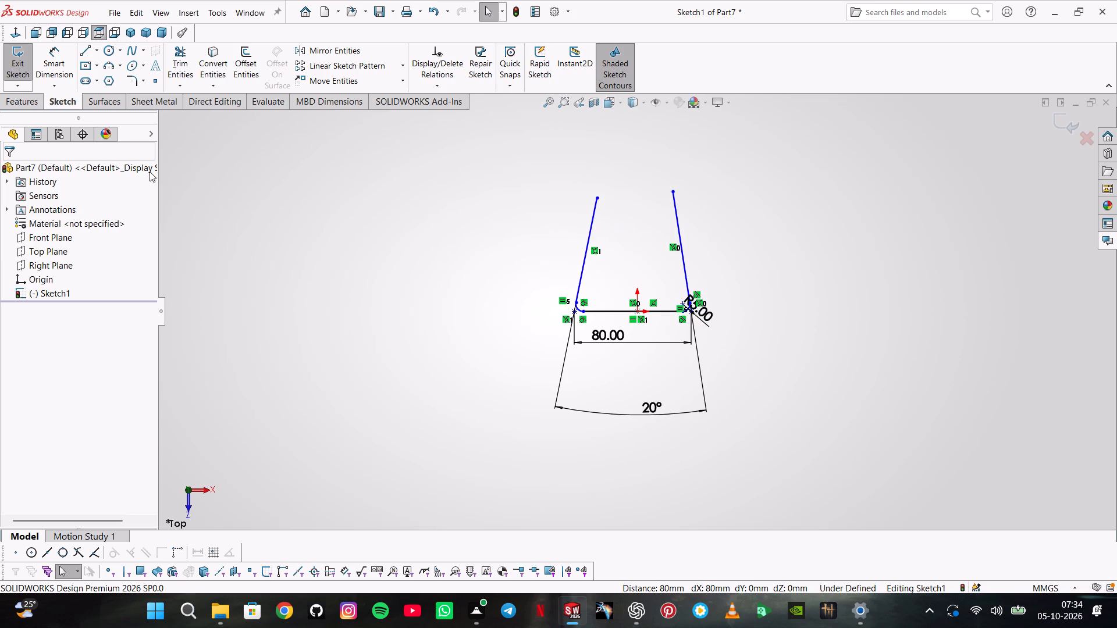
Sketch a vertical centerline about 231 mm long through the origin, extending above and below the profile.
click(96, 51)
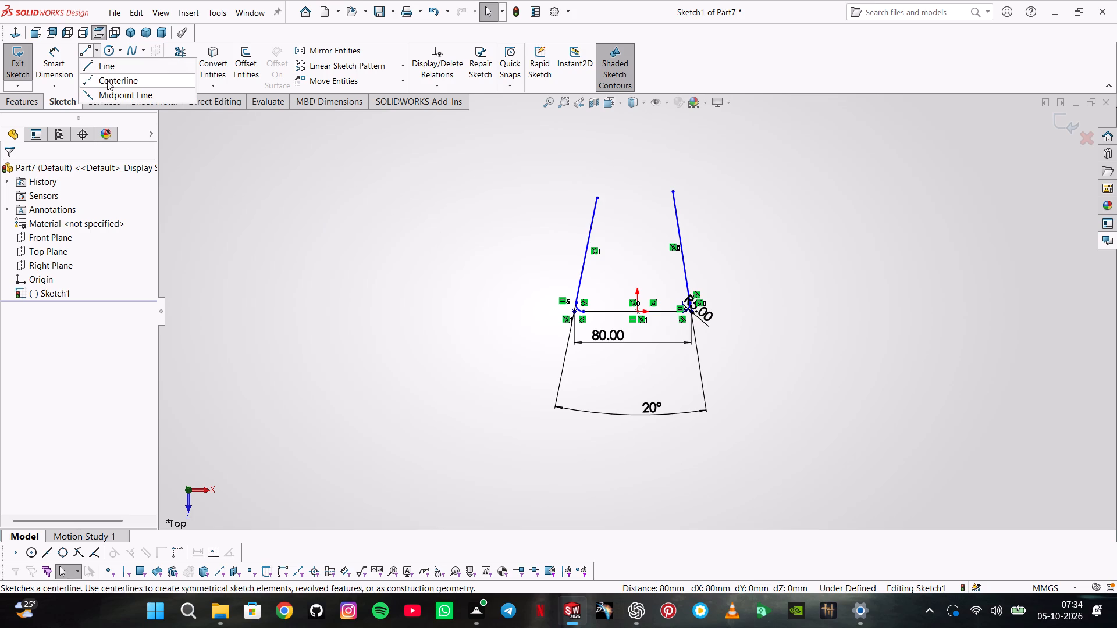
click(108, 80)
scroll(627, 262, up, 1)
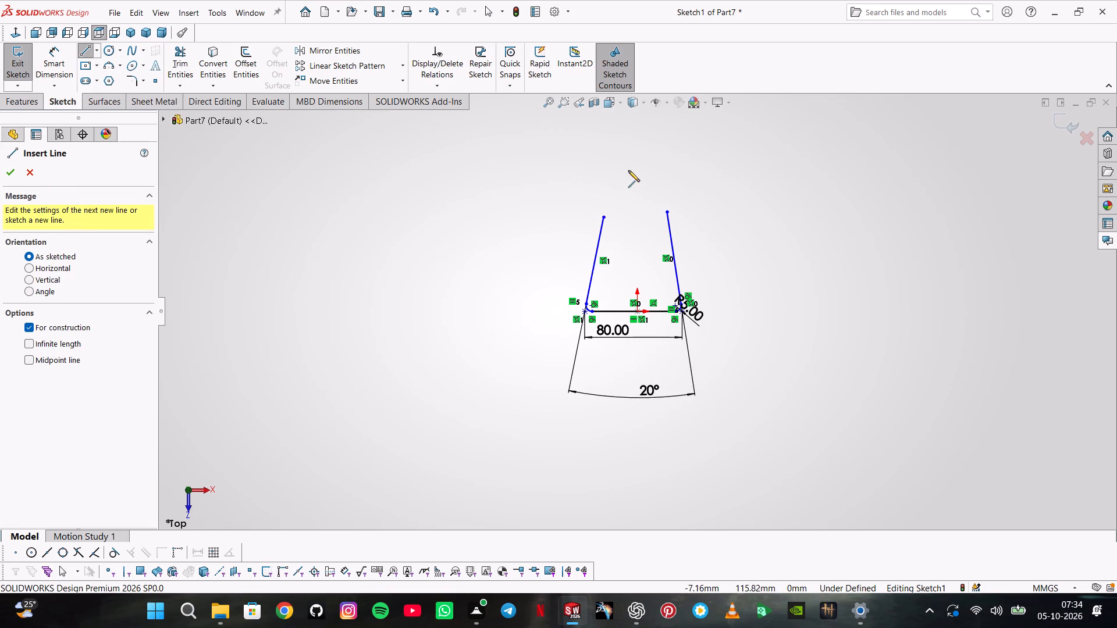
click(634, 174)
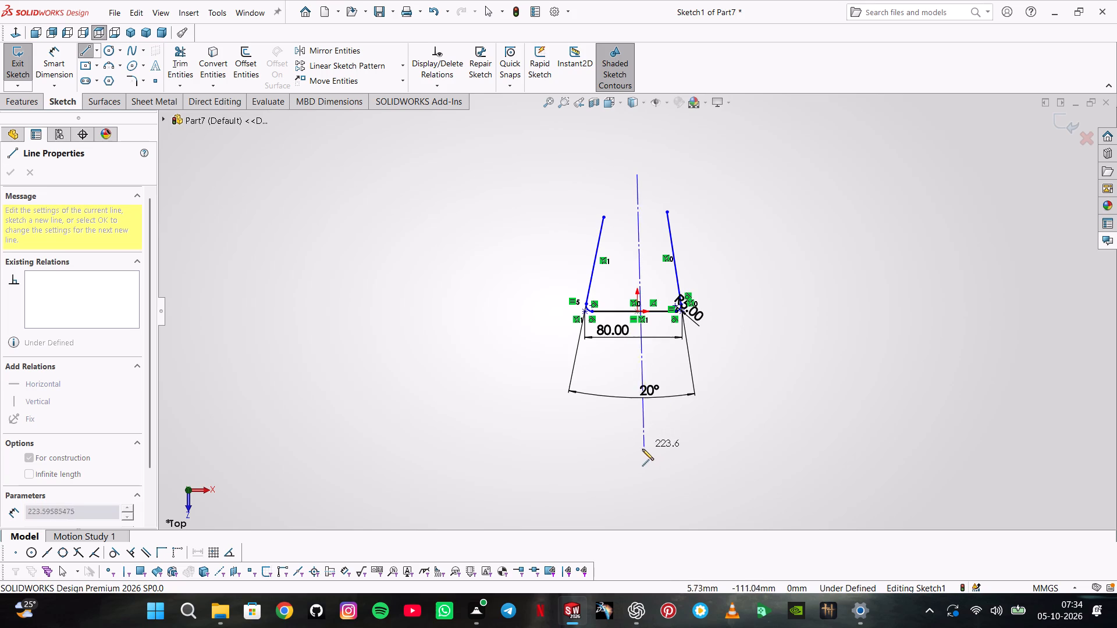
click(638, 455)
double_click(649, 449)
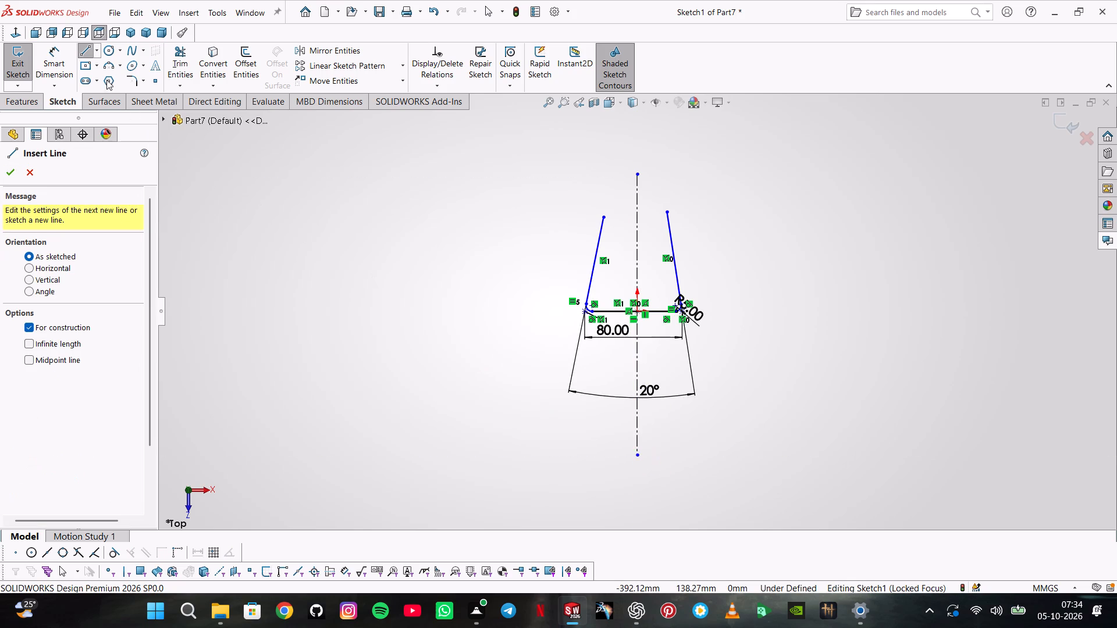
Dimension the angle between the slanted right side and the vertical centerline to 10 degrees.
click(65, 60)
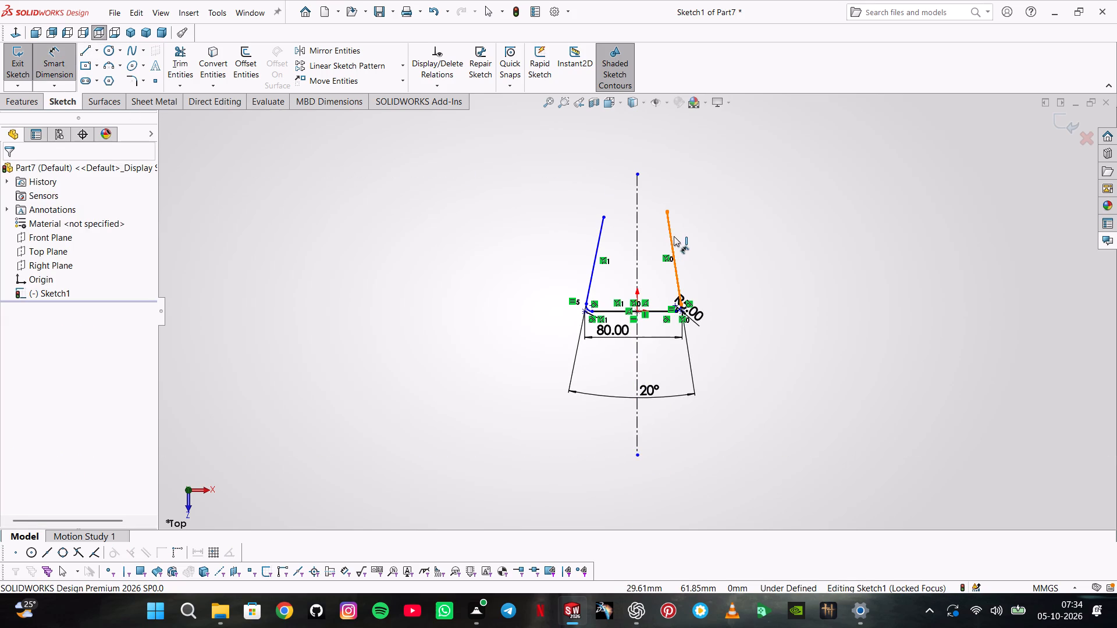
click(674, 236)
click(635, 242)
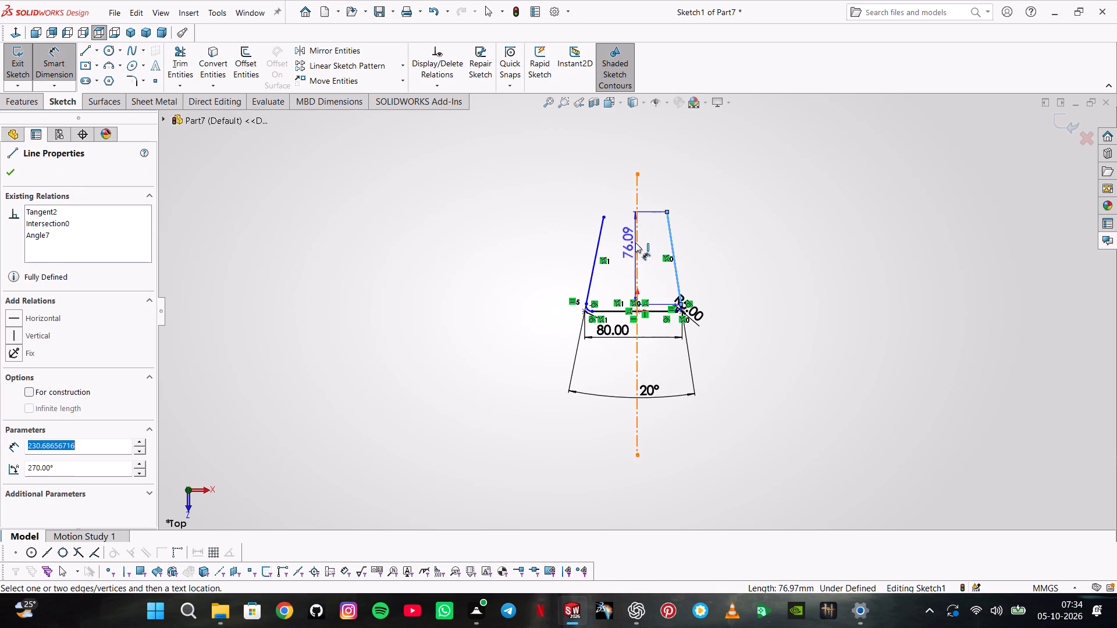
click(666, 361)
key(1)
key(0)
key(Return)
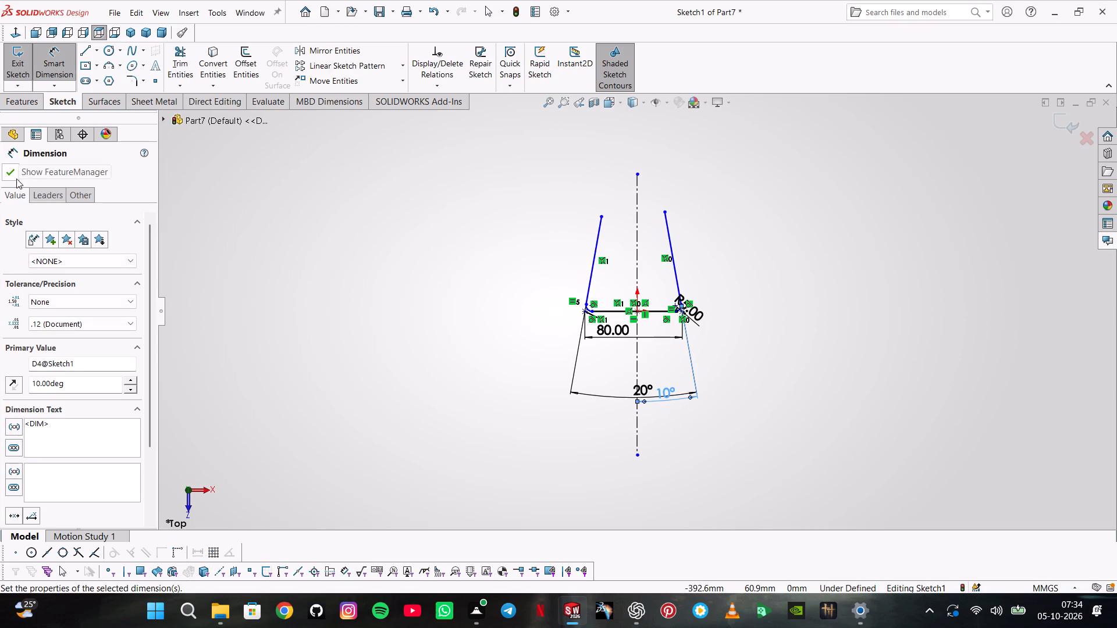
click(16, 179)
Sketch a separate slanted line about 137 mm long above the left side, rising toward the right.
click(87, 47)
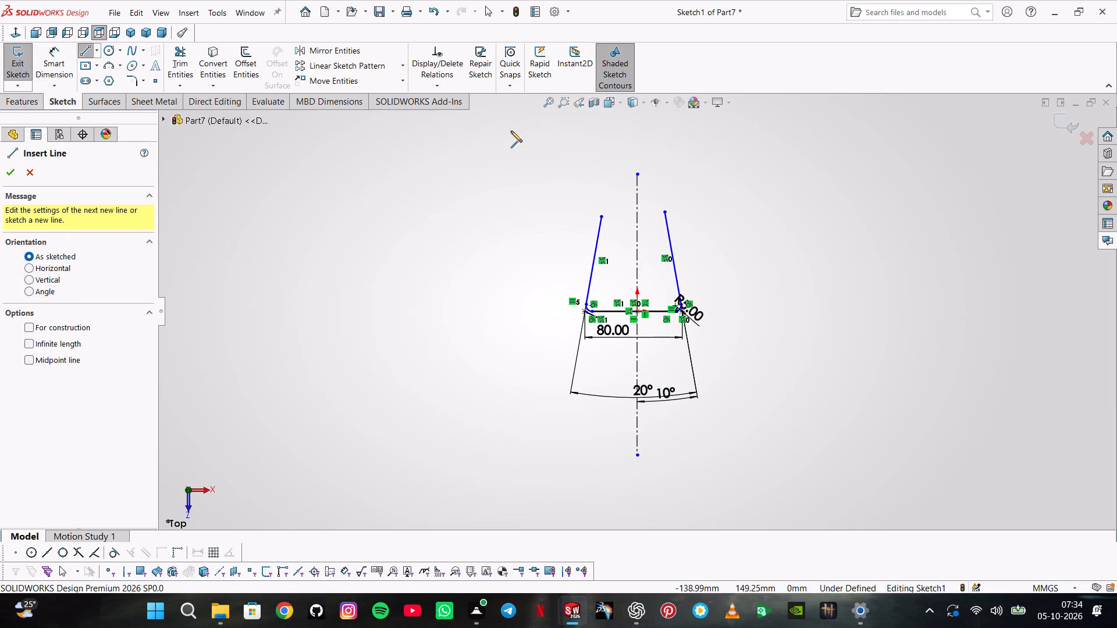
click(662, 119)
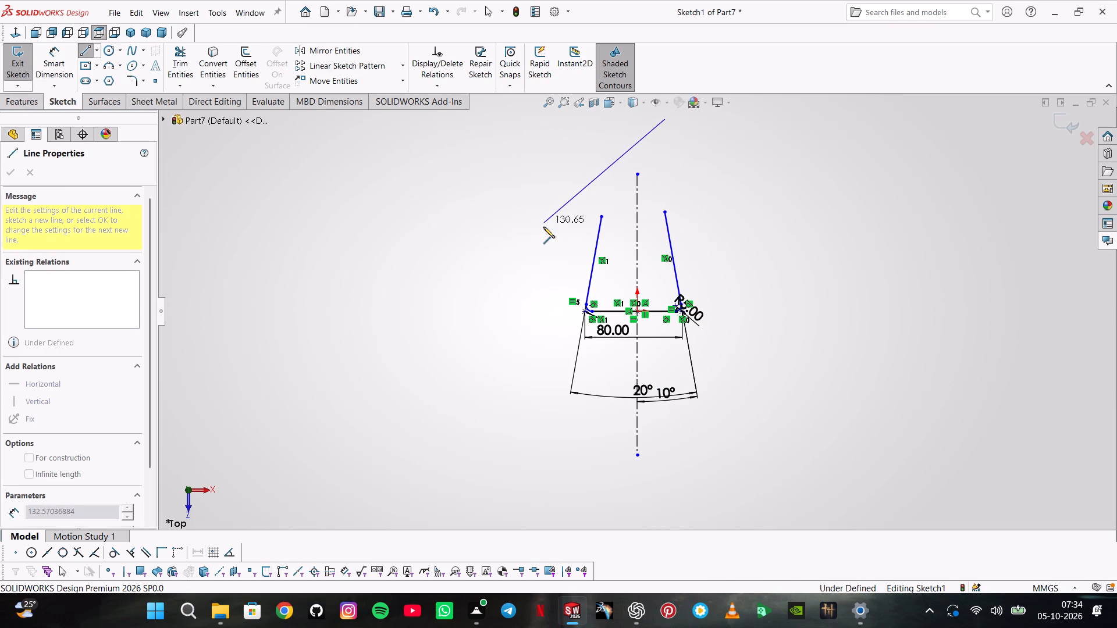
click(542, 233)
double_click(526, 230)
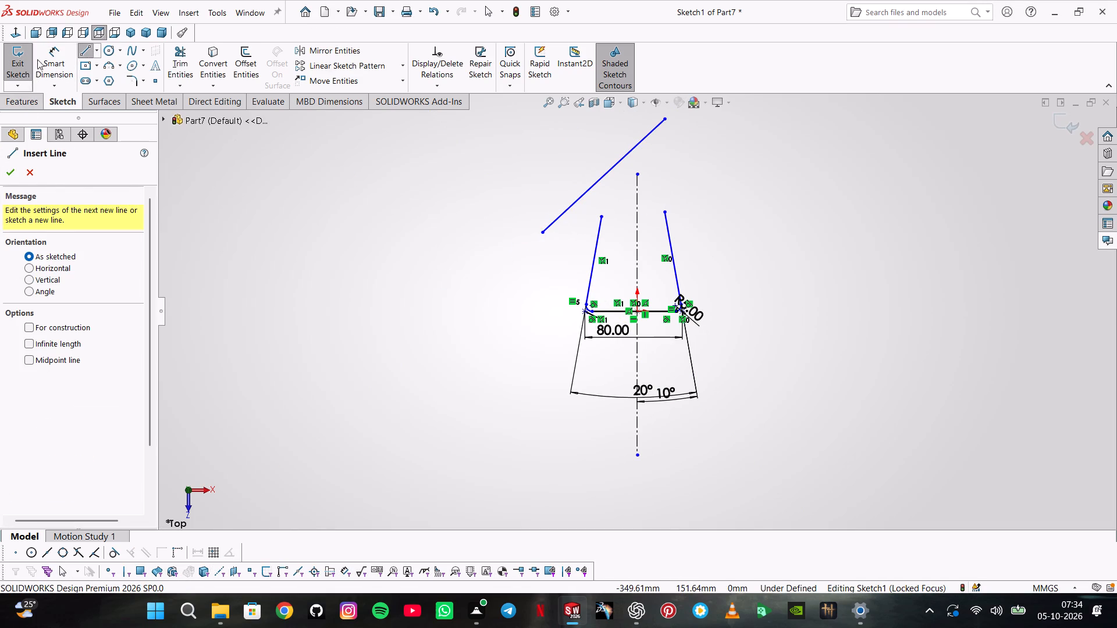
Dimension the angle between the separate slanted line and the horizontal base to 60 degrees.
click(38, 58)
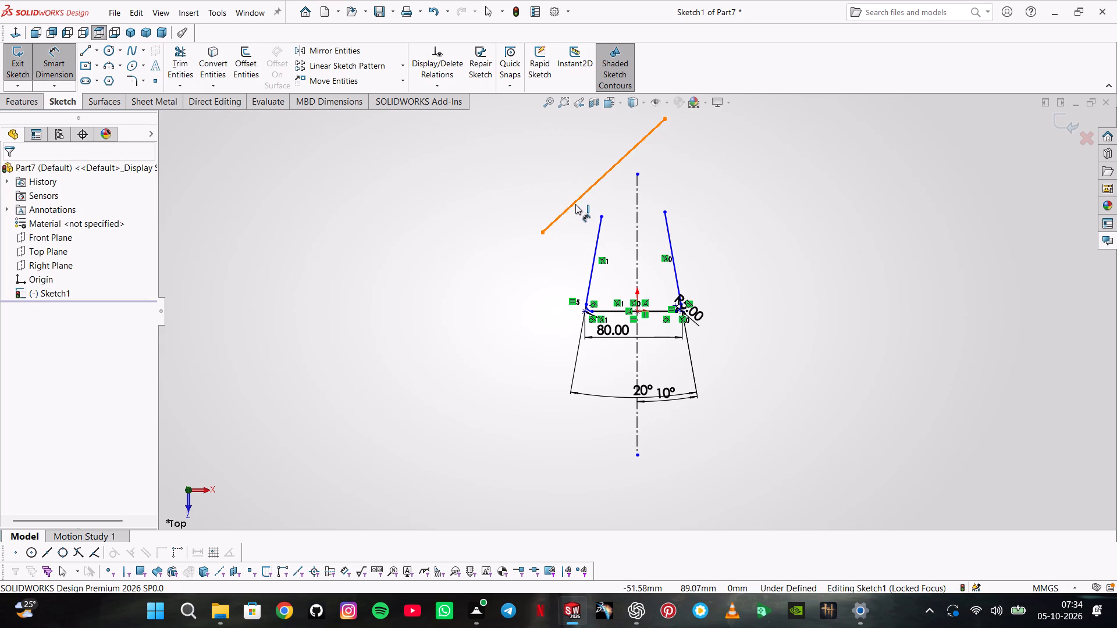
click(575, 204)
click(607, 312)
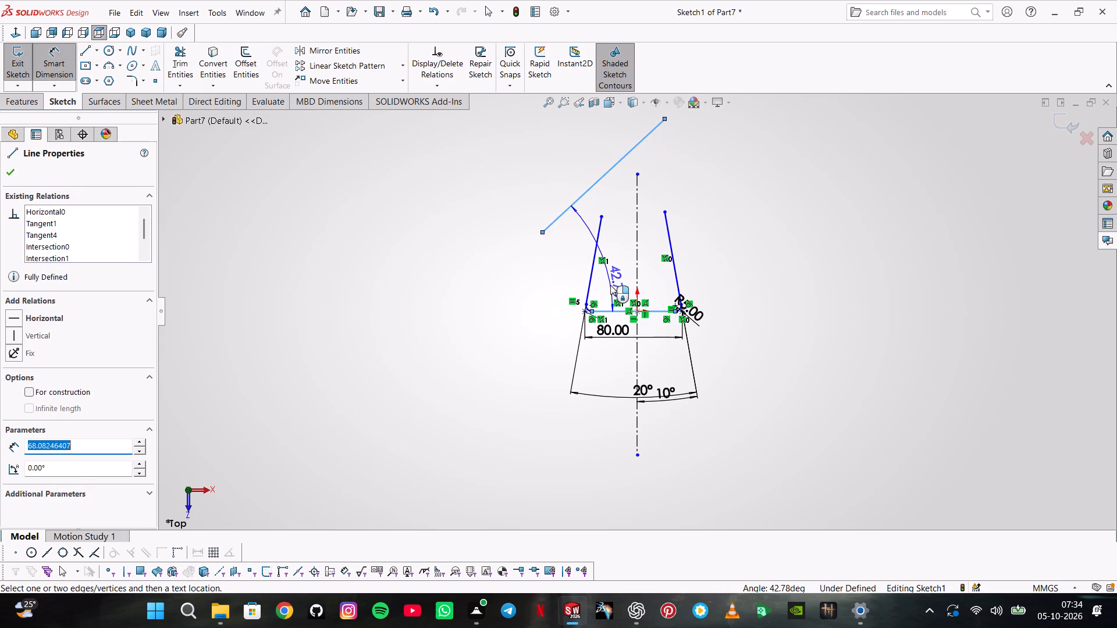
click(610, 285)
key(6)
key(0)
key(Return)
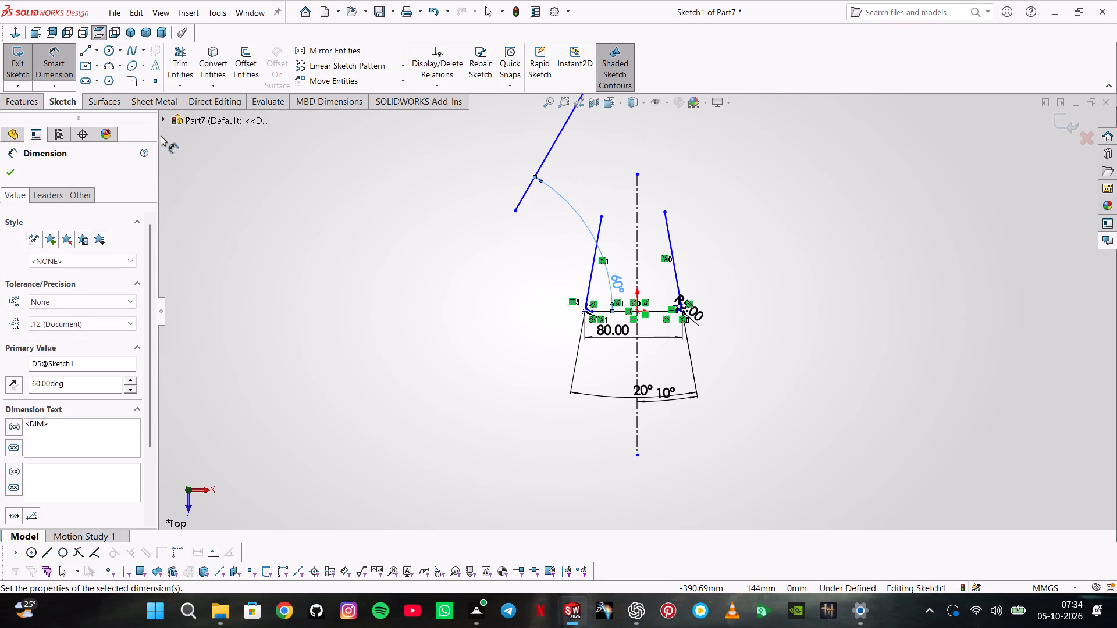
scroll(490, 181, up, 3)
scroll(673, 262, down, 2)
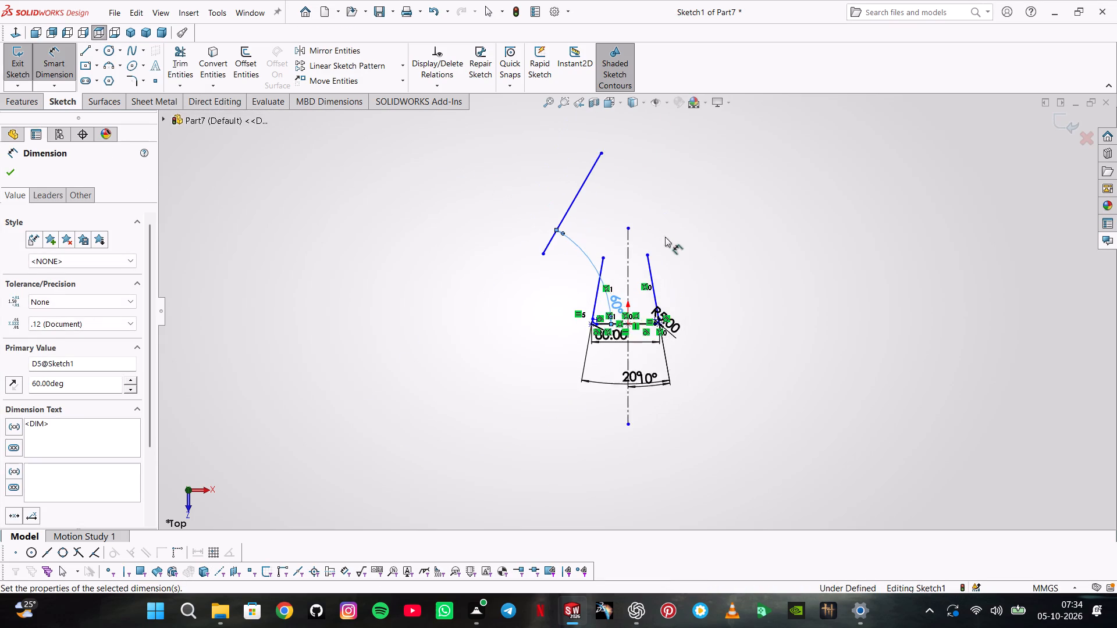
scroll(665, 237, down, 3)
key(Escape)
Add a coincident relation between the 60-degree line and the upper endpoint of the slanted left side.
click(464, 214)
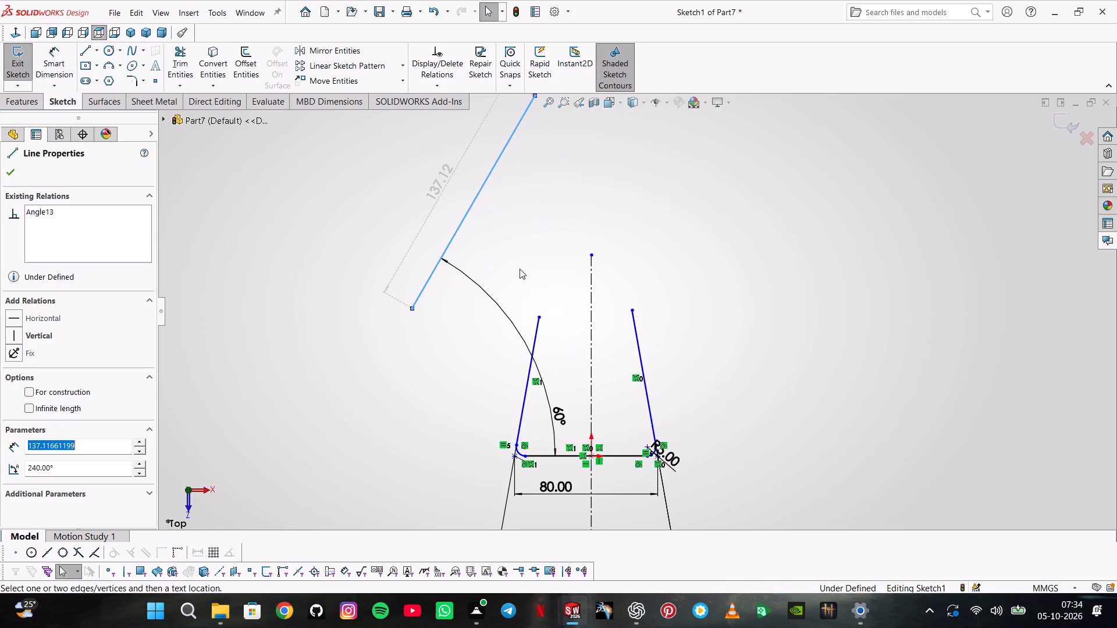
ctrl+click(540, 317)
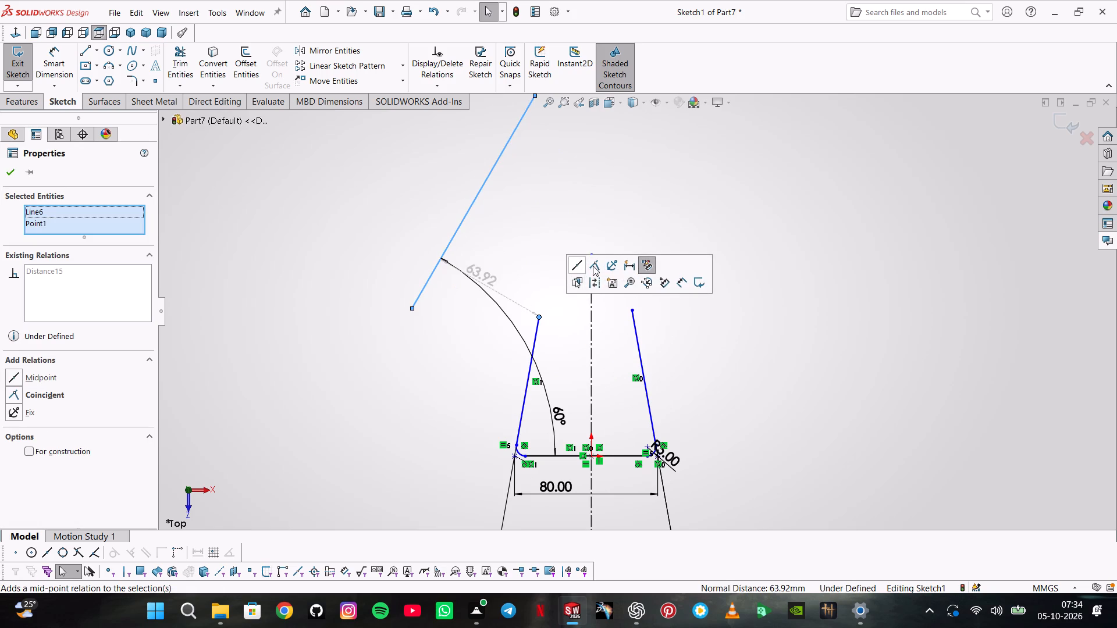
click(593, 266)
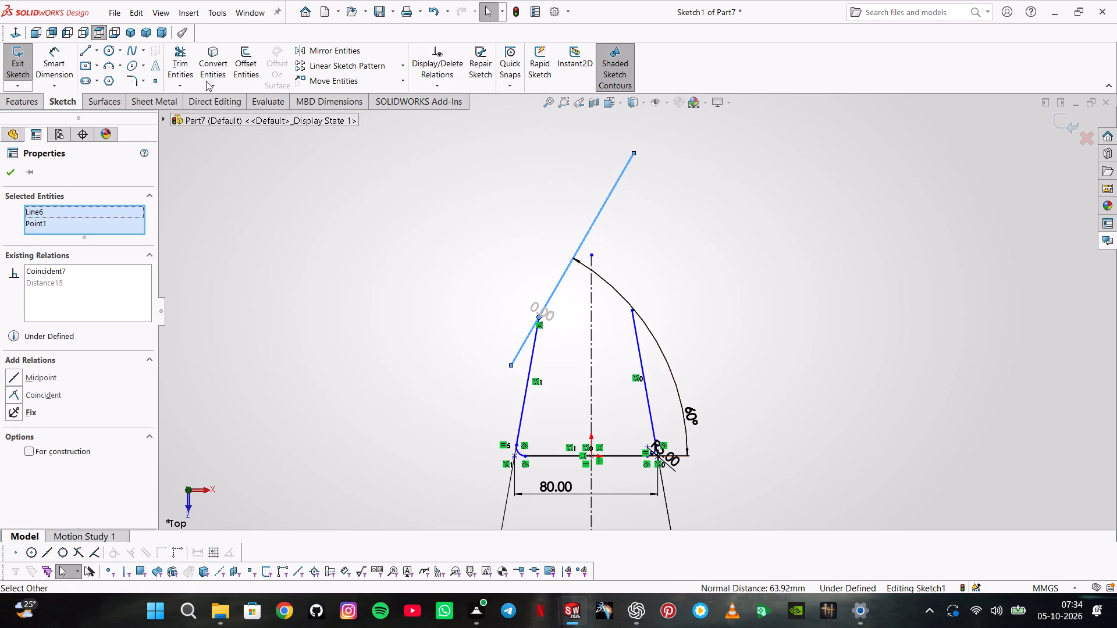
Trim off the short end of the 60-degree line that extends below the left side's upper endpoint.
click(180, 56)
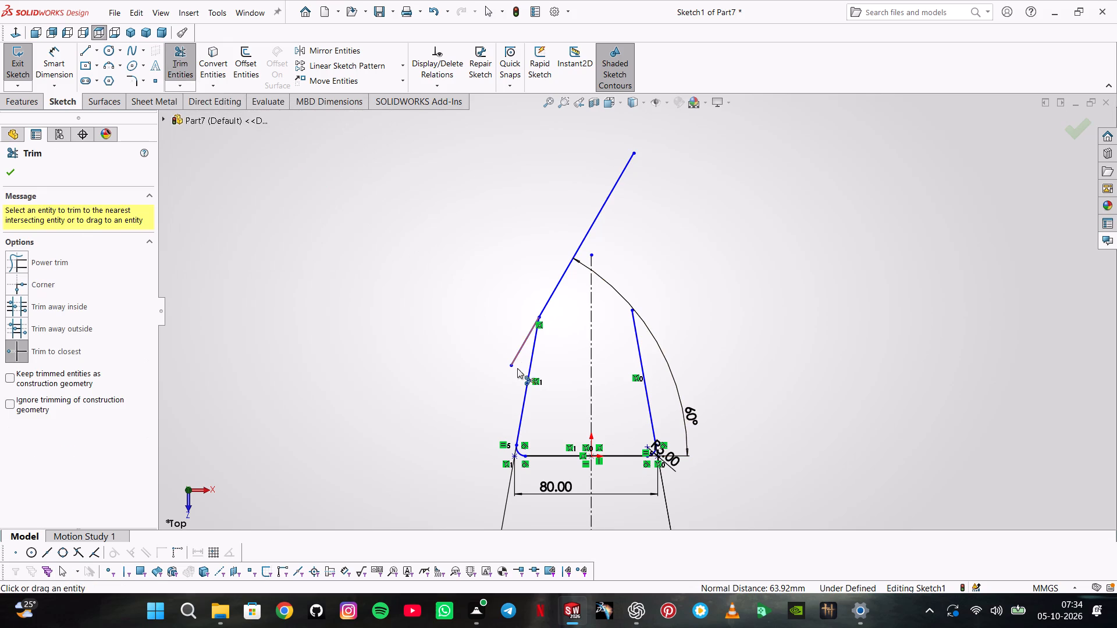
click(517, 354)
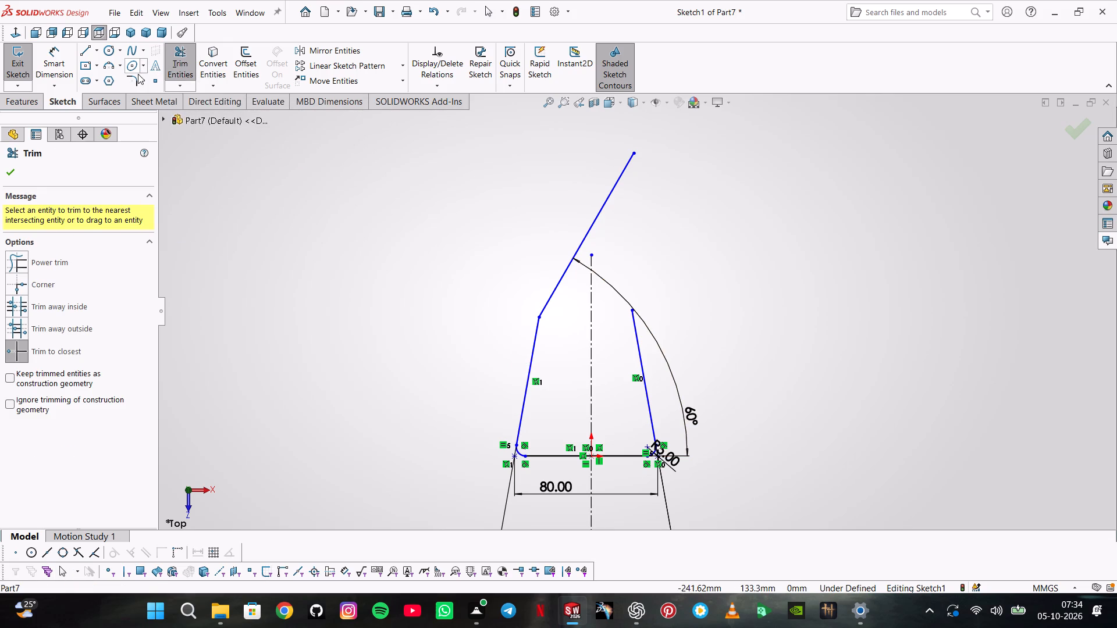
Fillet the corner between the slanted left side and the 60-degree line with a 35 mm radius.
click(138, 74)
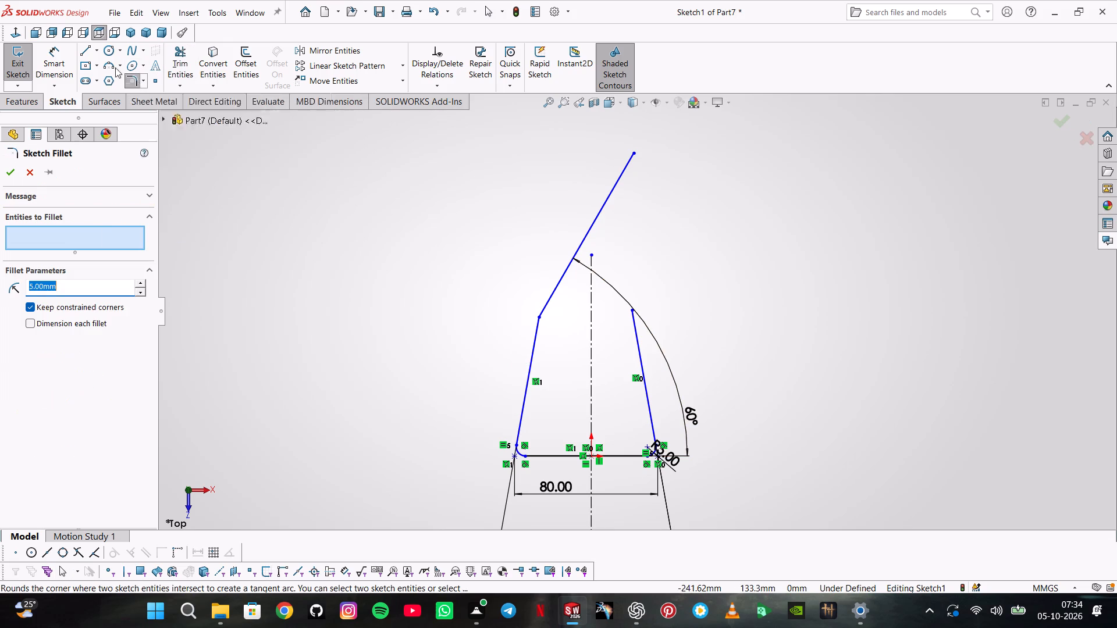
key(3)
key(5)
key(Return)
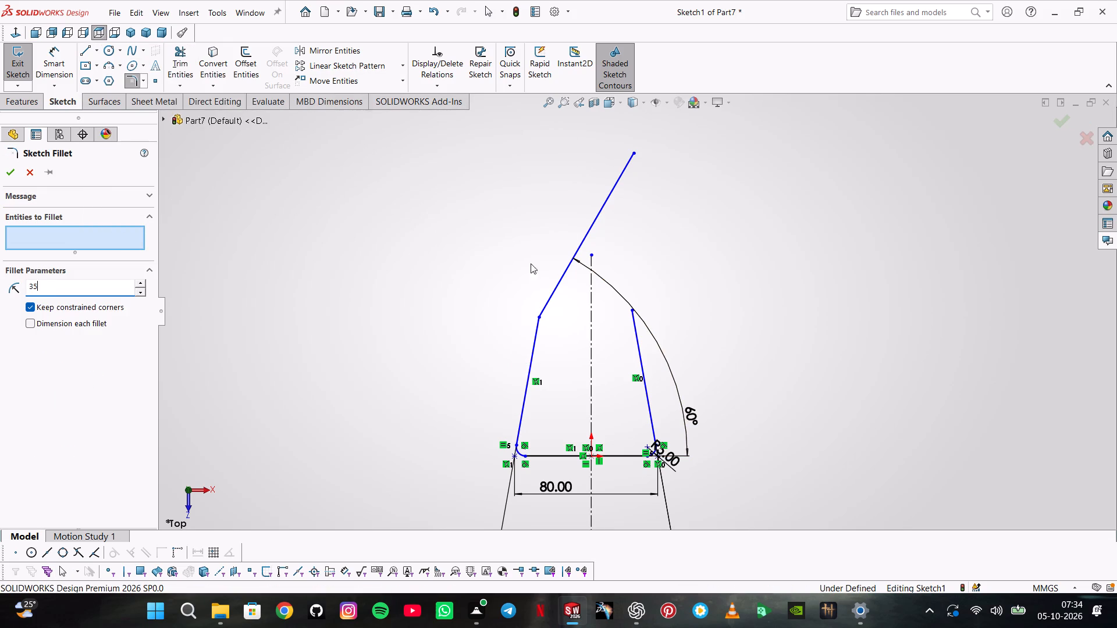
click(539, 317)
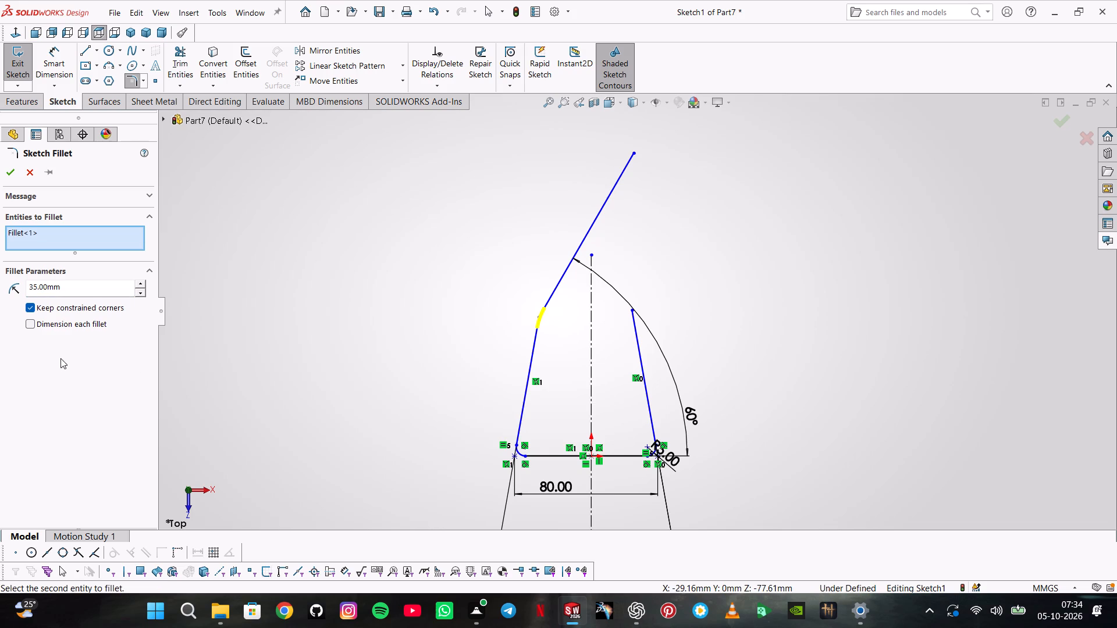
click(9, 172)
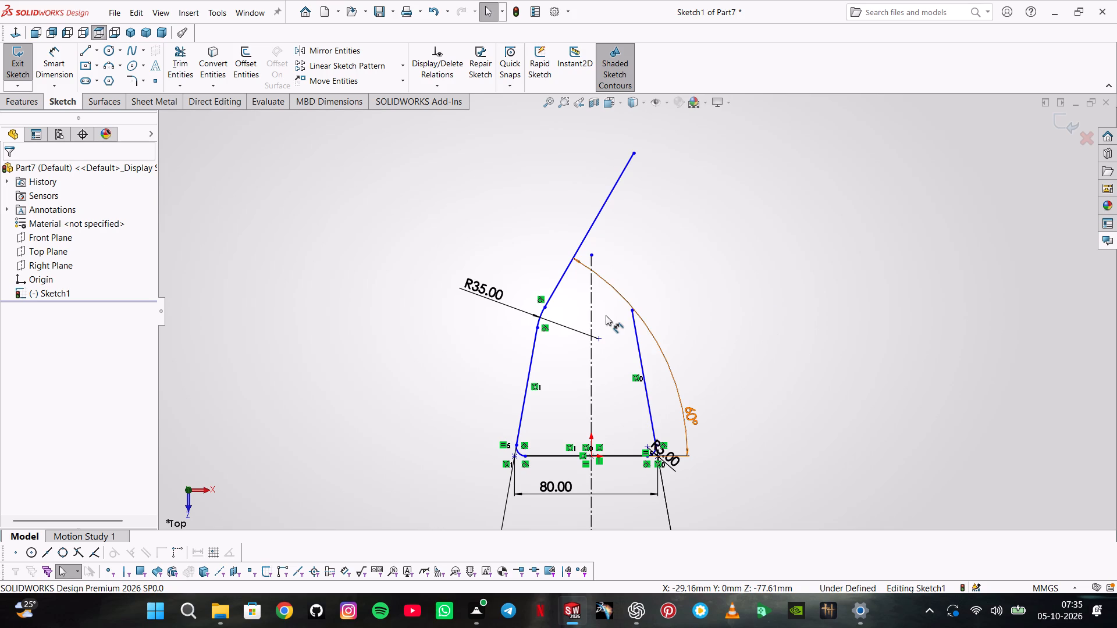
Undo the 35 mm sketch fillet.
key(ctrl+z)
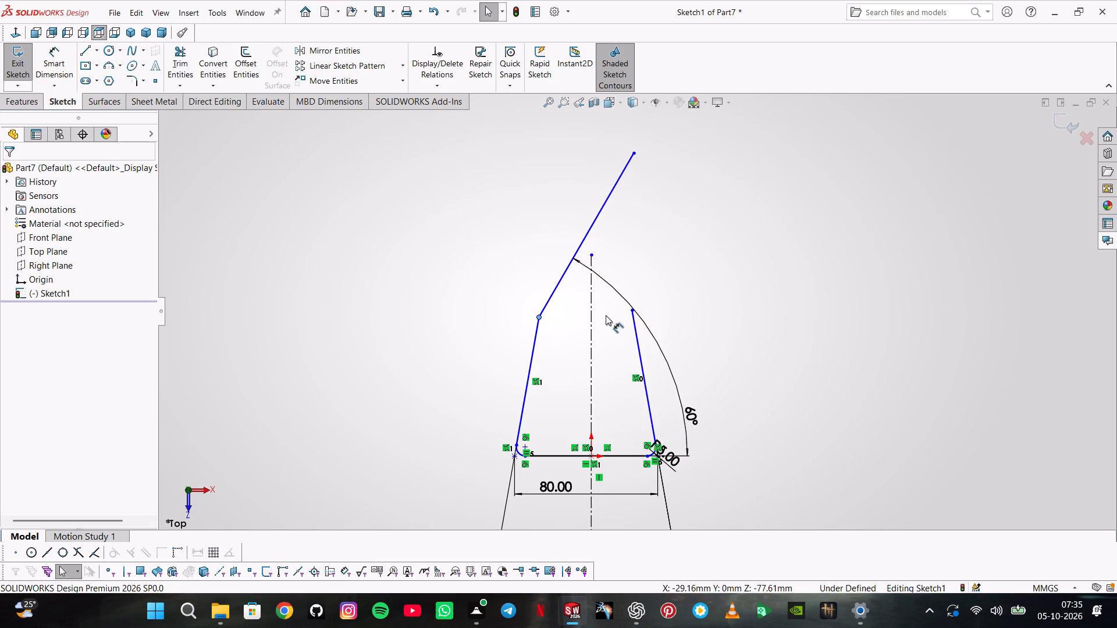
Sketch two circles centred on the vertical centreline: one about 33 mm in diameter near the base, one about 8 mm above it.
key(Escape)
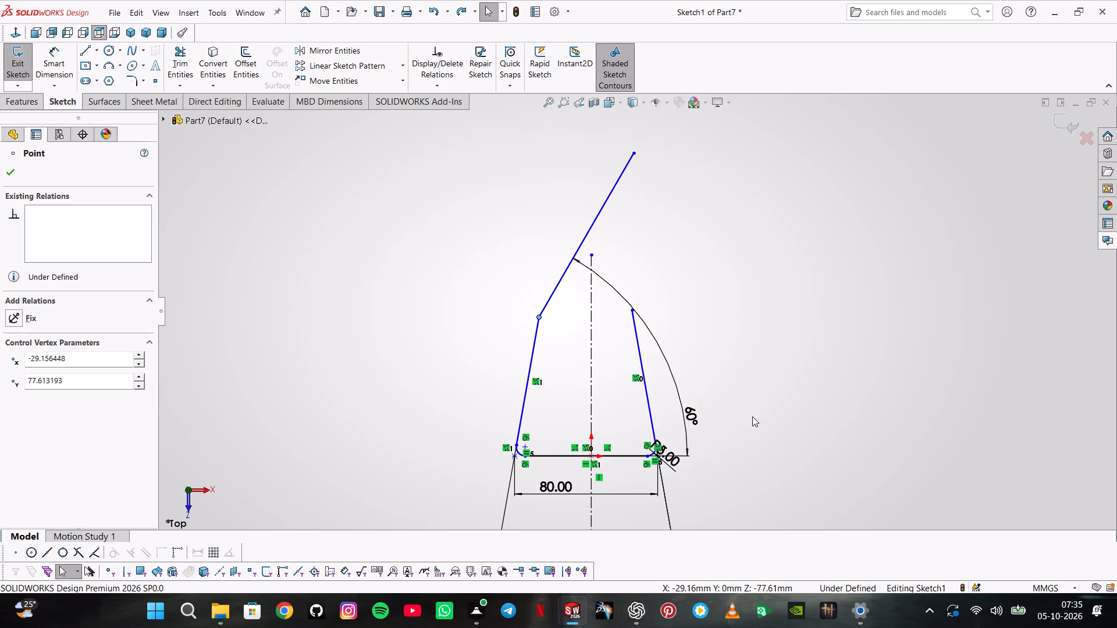
click(105, 47)
scroll(668, 339, down, 2)
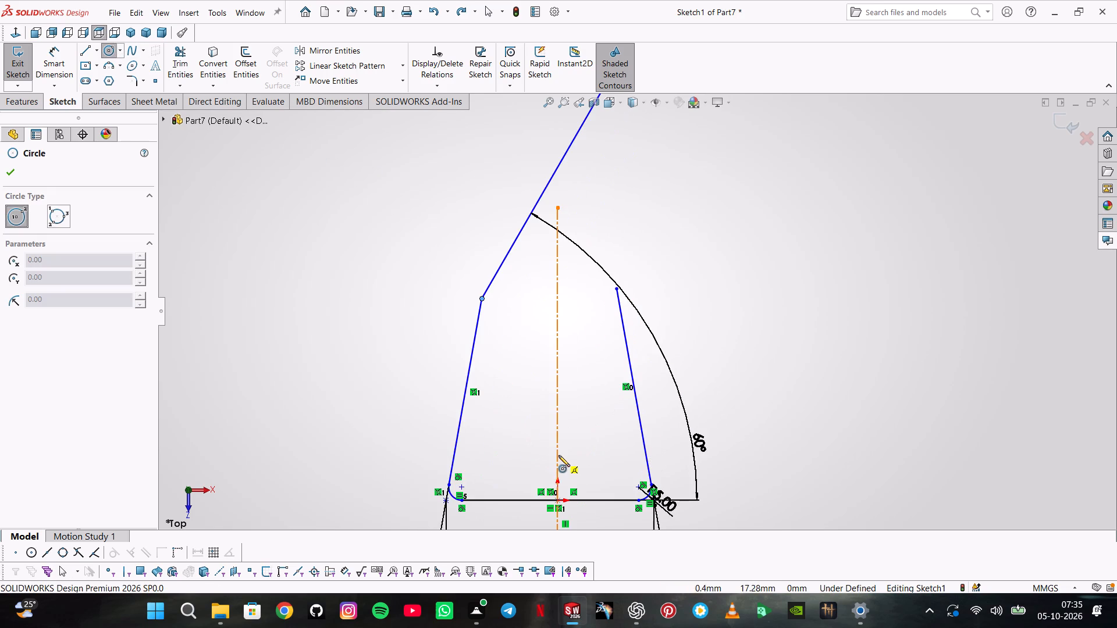
click(559, 455)
click(584, 421)
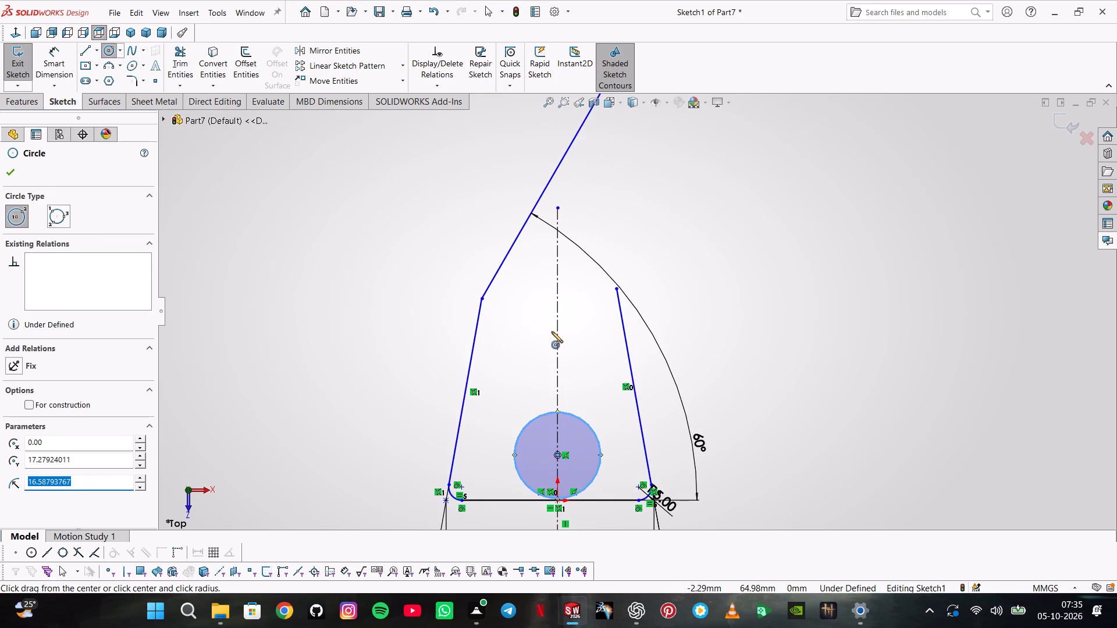
click(556, 340)
click(566, 334)
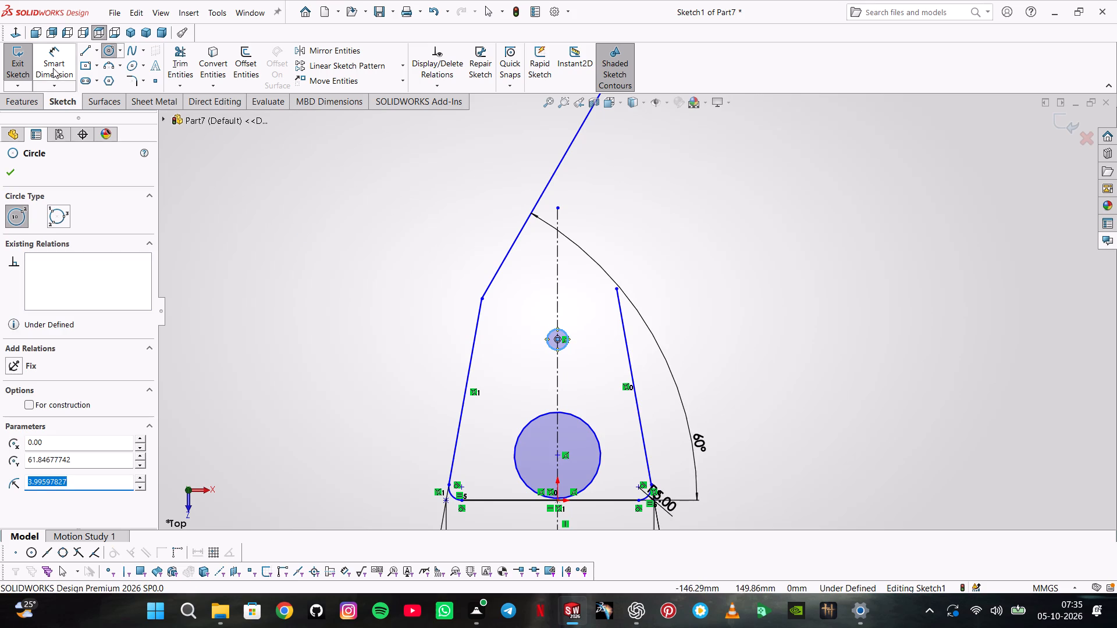
Dimension the upper small circle's diameter as 9 mm and the lower large circle's diameter as 23 mm.
click(53, 68)
click(549, 333)
click(412, 345)
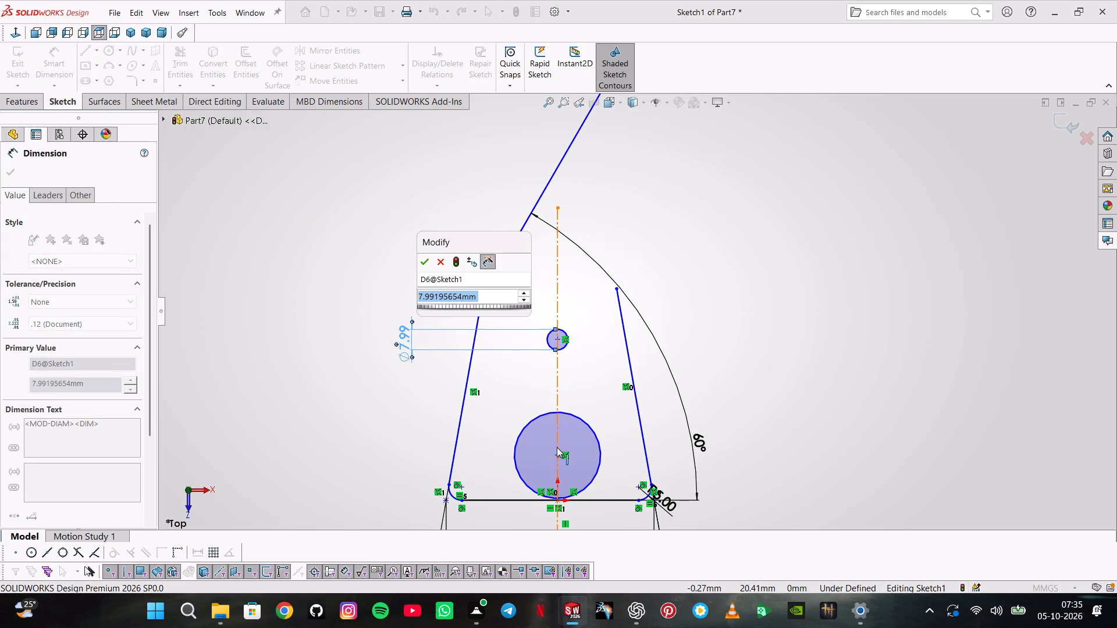
key(9)
key(Return)
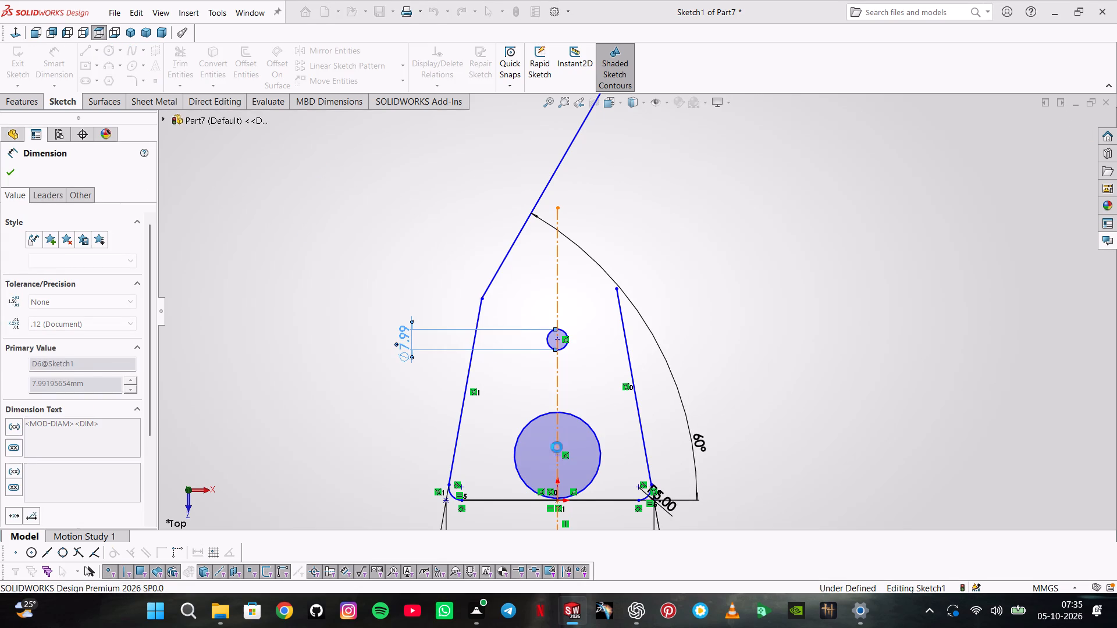
click(528, 424)
click(397, 429)
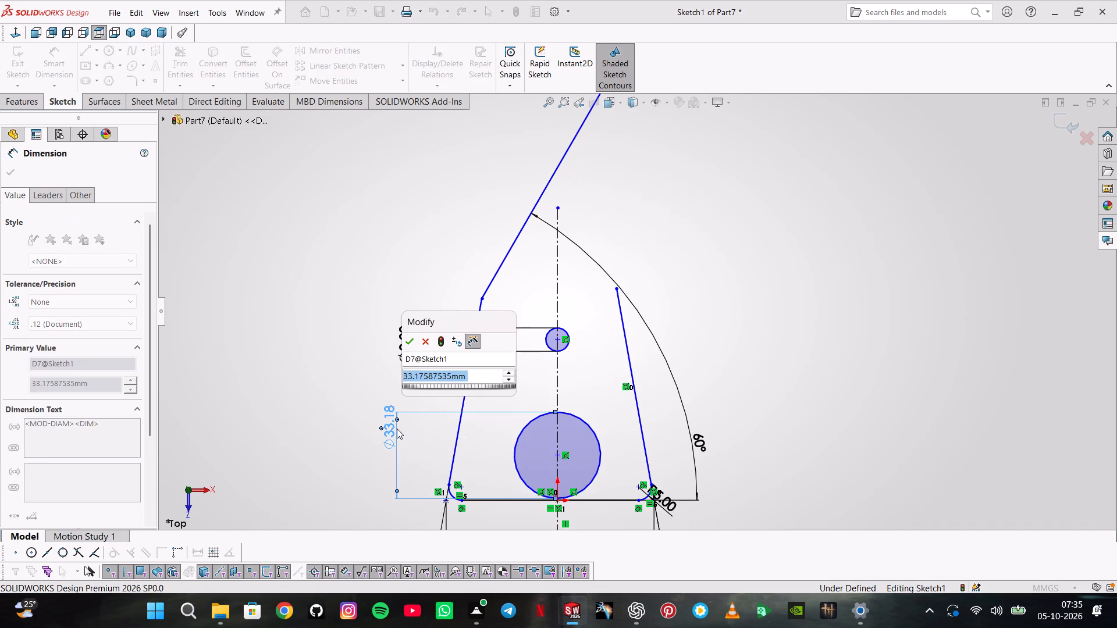
key(3)
key(BackSpace)
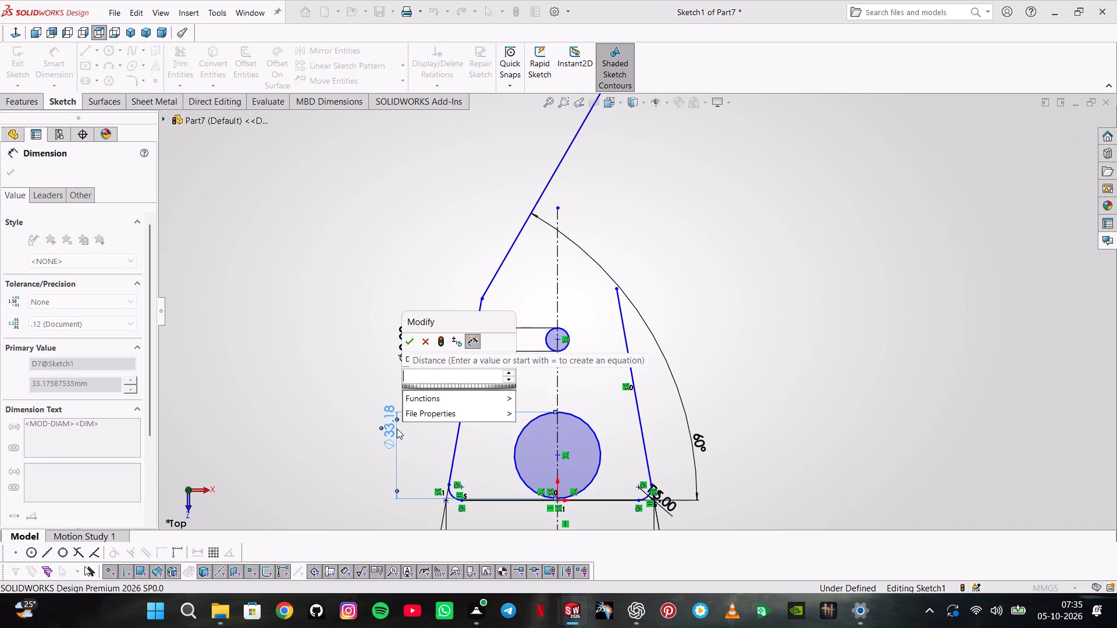
text(23)
key(Return)
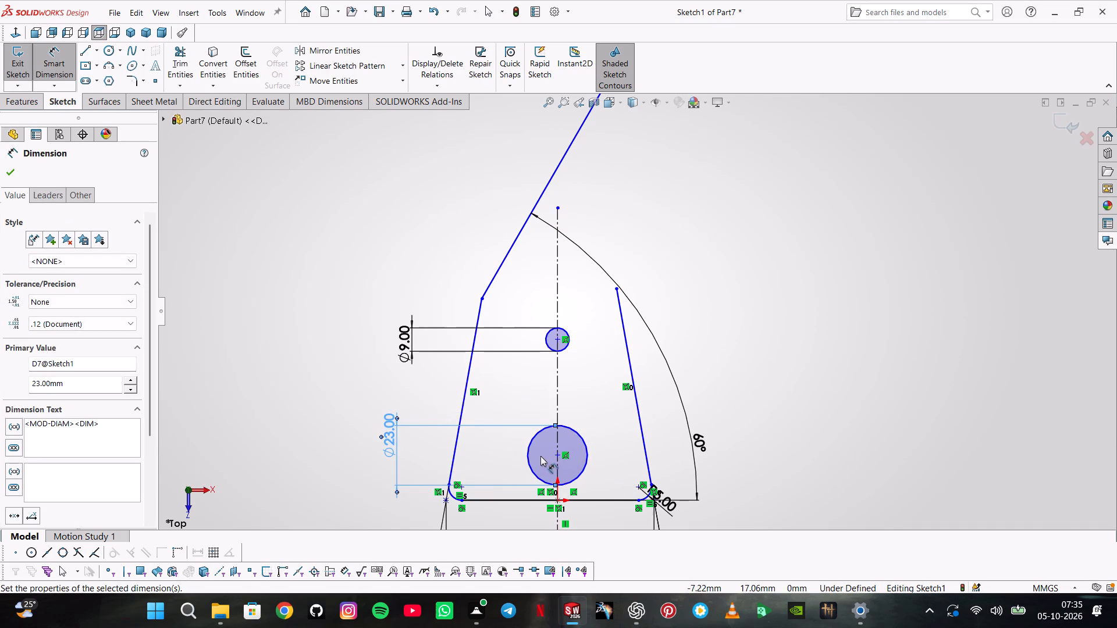
Dimension the distance between the two circle centres as 25 mm.
click(554, 454)
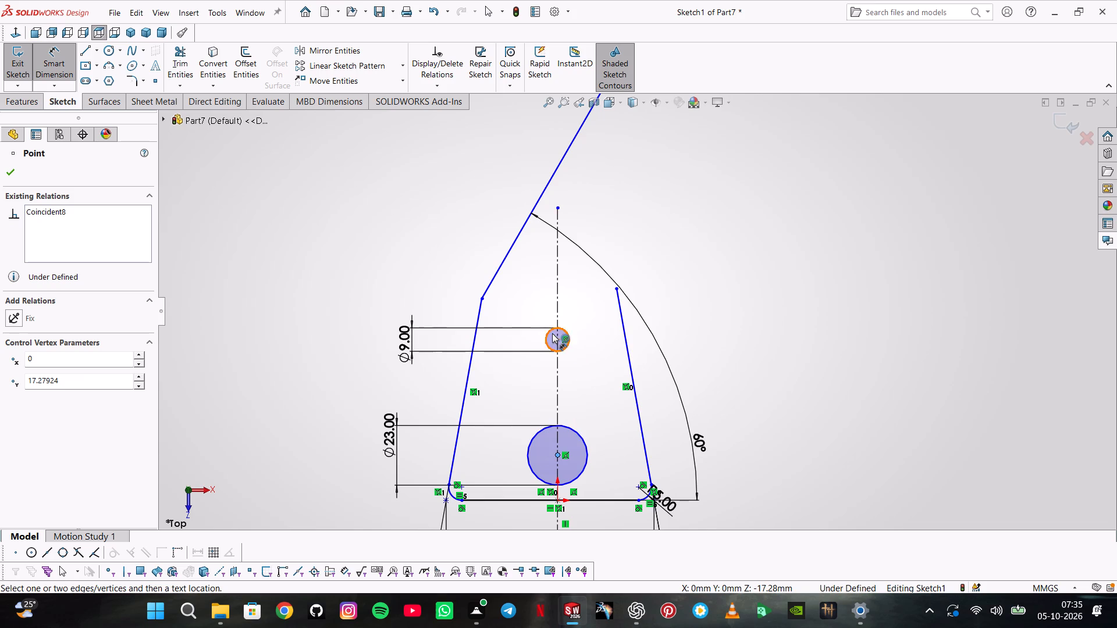
click(557, 337)
click(590, 376)
text(25)
key(Return)
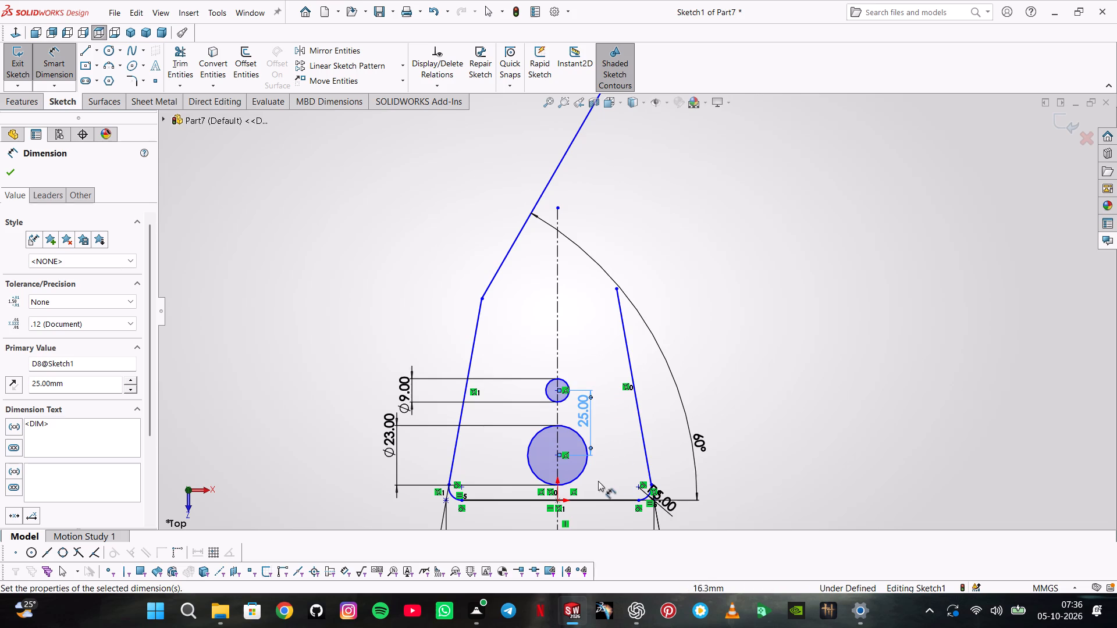
Dimension the large circle's centre 20 mm above the base line.
click(556, 454)
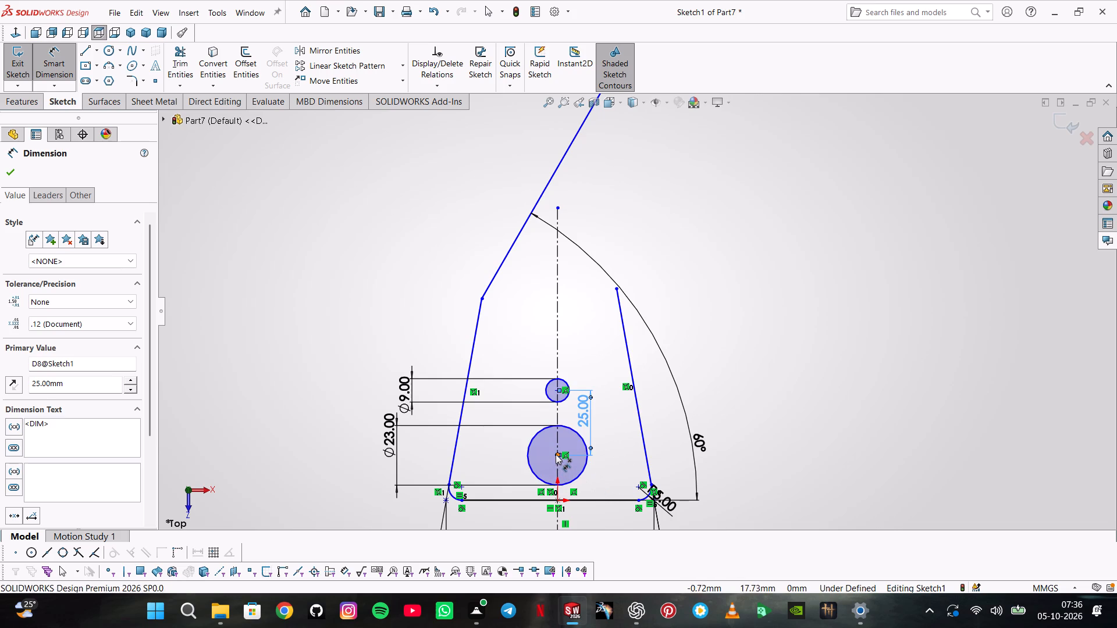
click(587, 497)
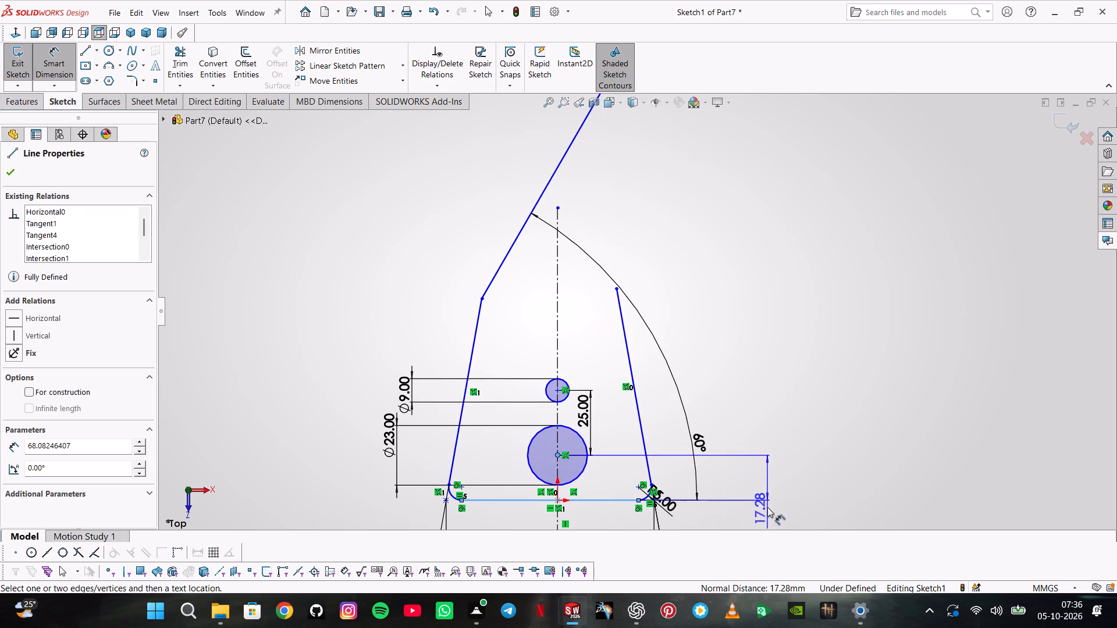
click(770, 473)
key(2)
key(0)
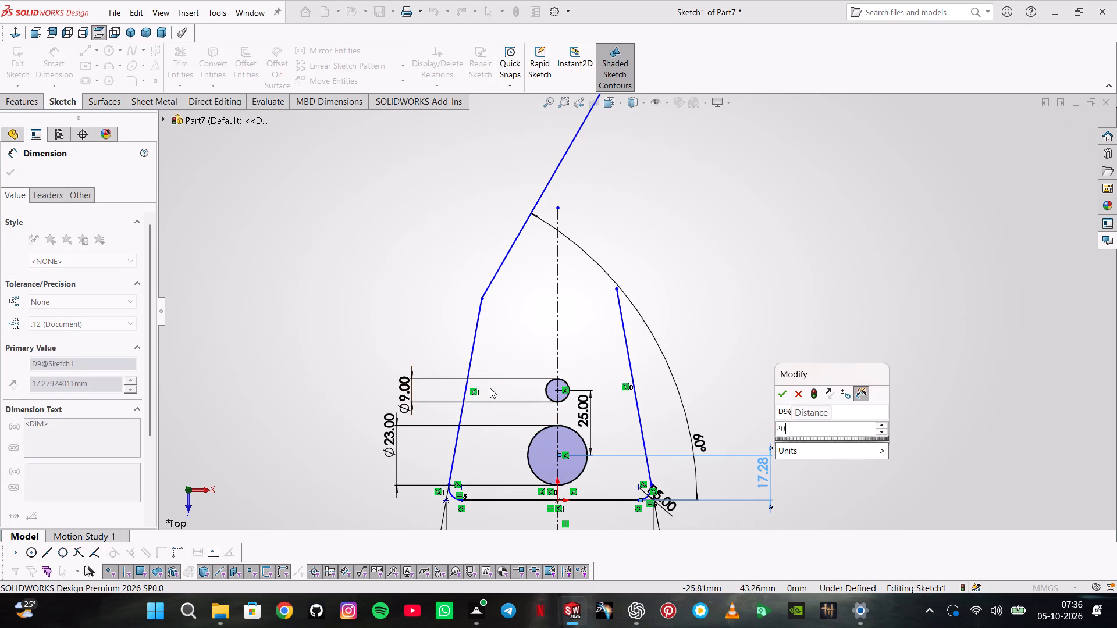
key(Return)
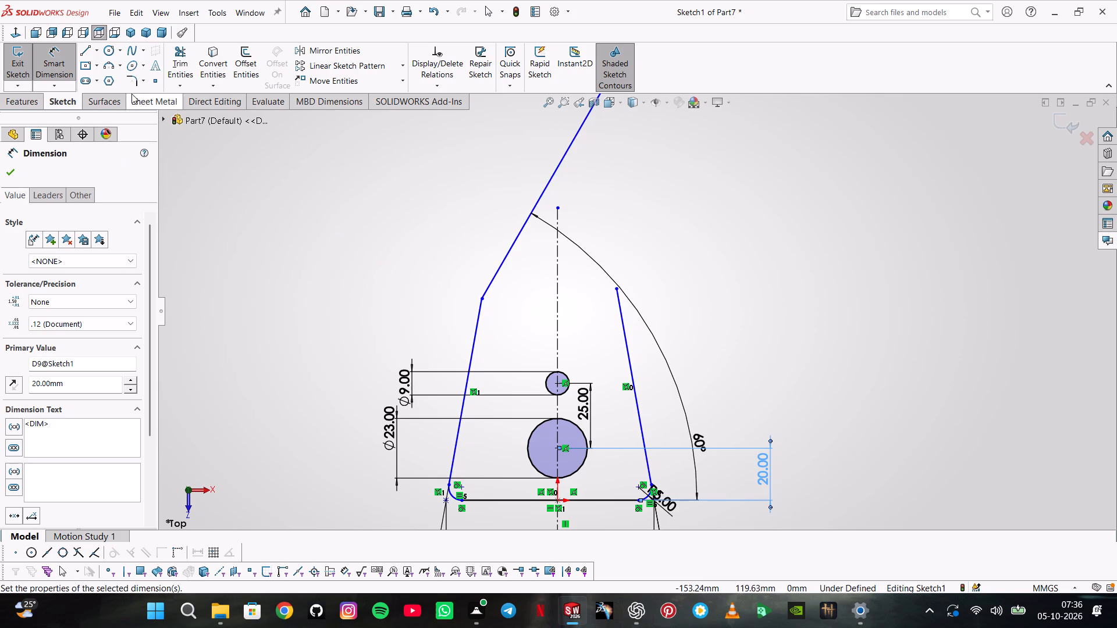
Sketch a slanted centreline about 73 mm long at about 50 degrees, crossing the upper part of the vertical centreline.
click(97, 46)
click(109, 76)
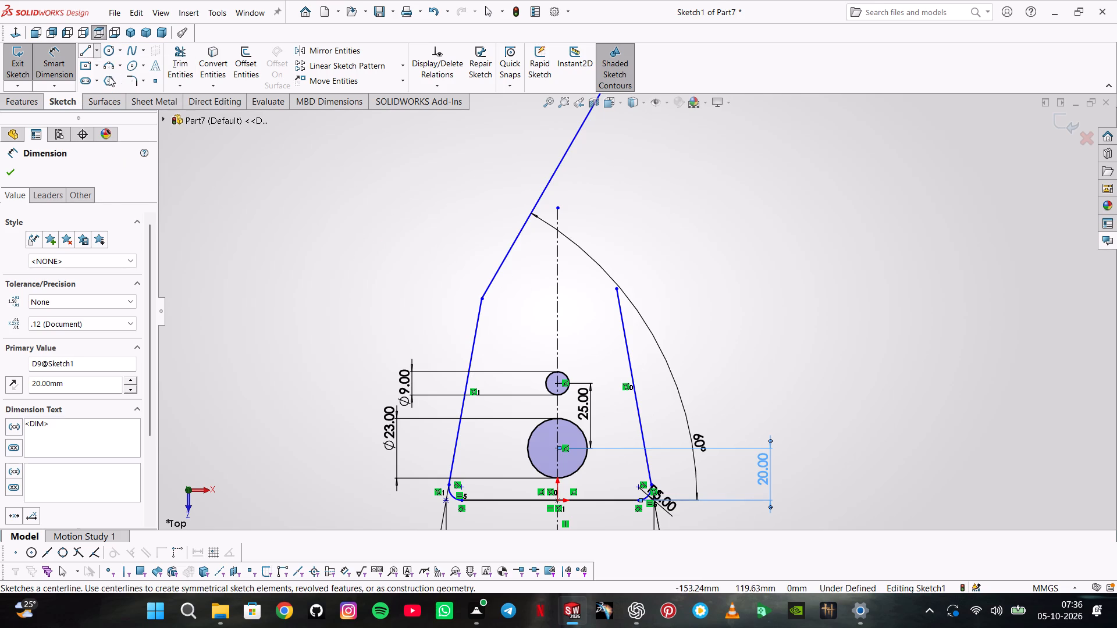
click(525, 295)
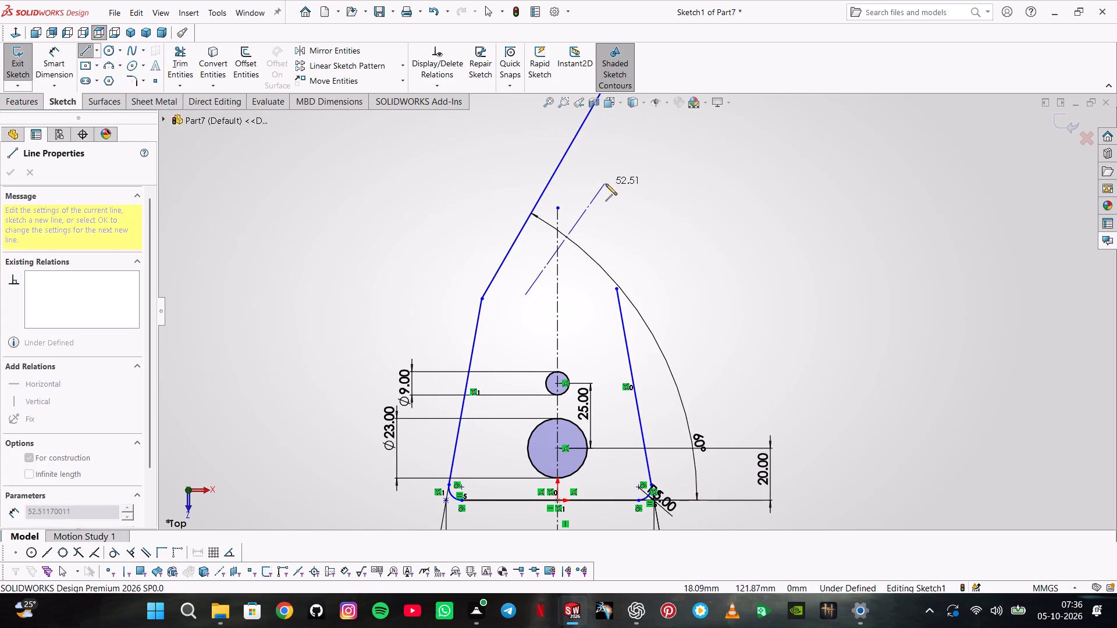
click(647, 150)
double_click(521, 184)
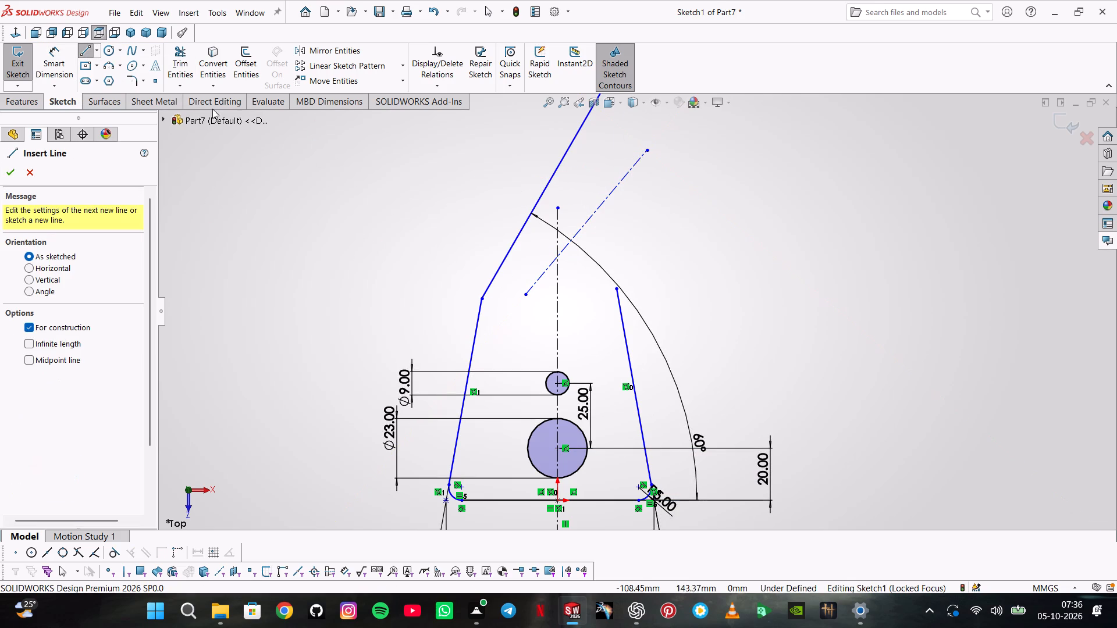
Dimension the angle between the slanted centreline and the base line as 60 degrees.
click(69, 73)
scroll(627, 183, up, 2)
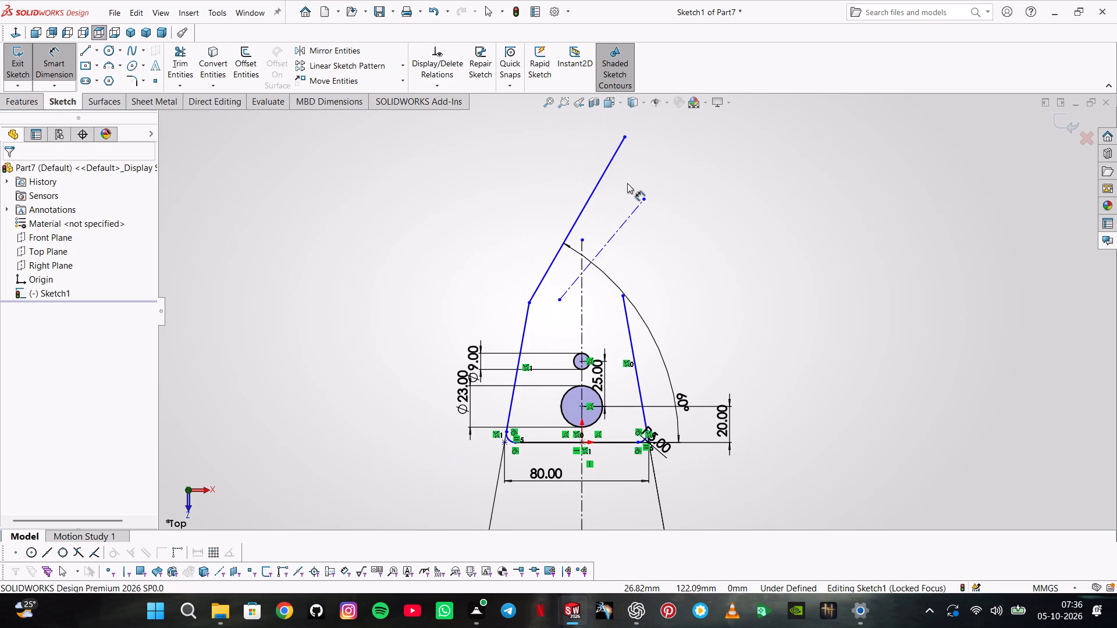
click(618, 230)
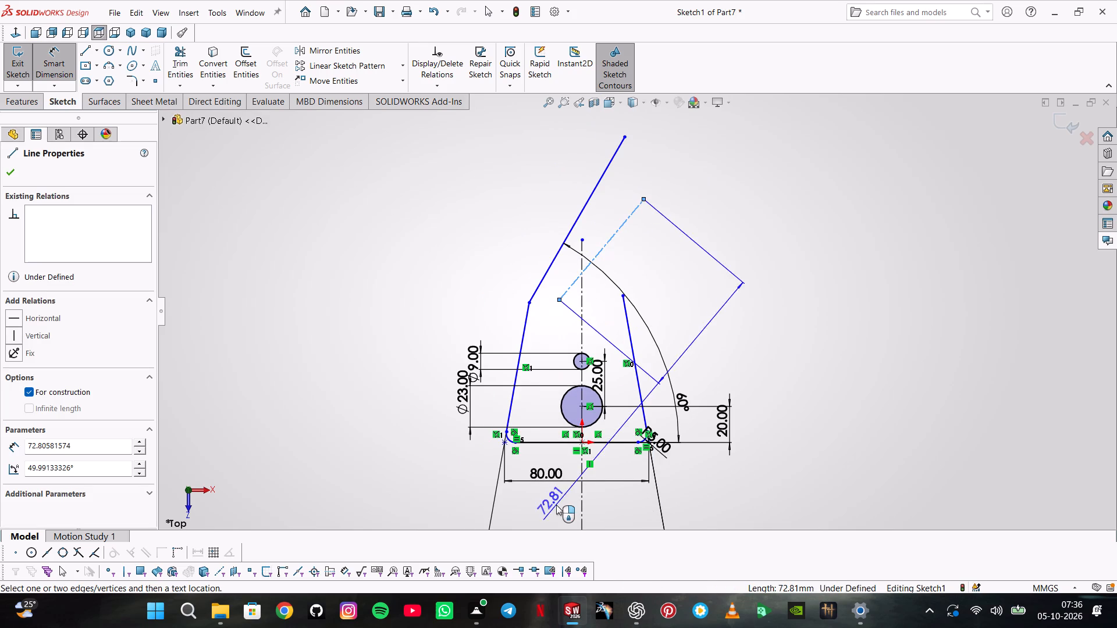
click(597, 444)
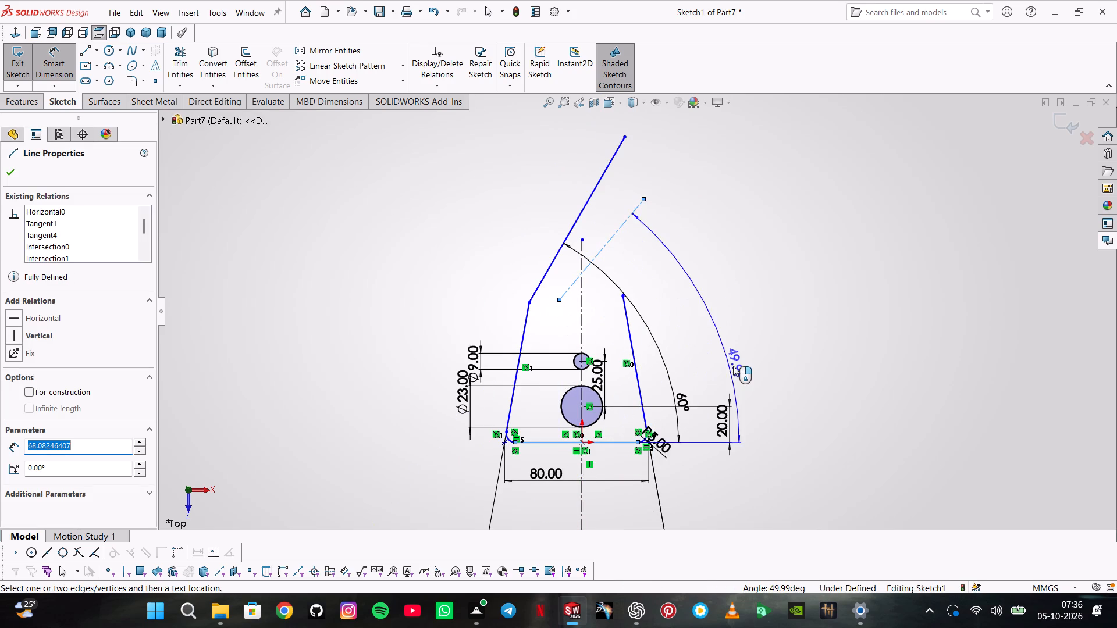
click(733, 365)
key(6)
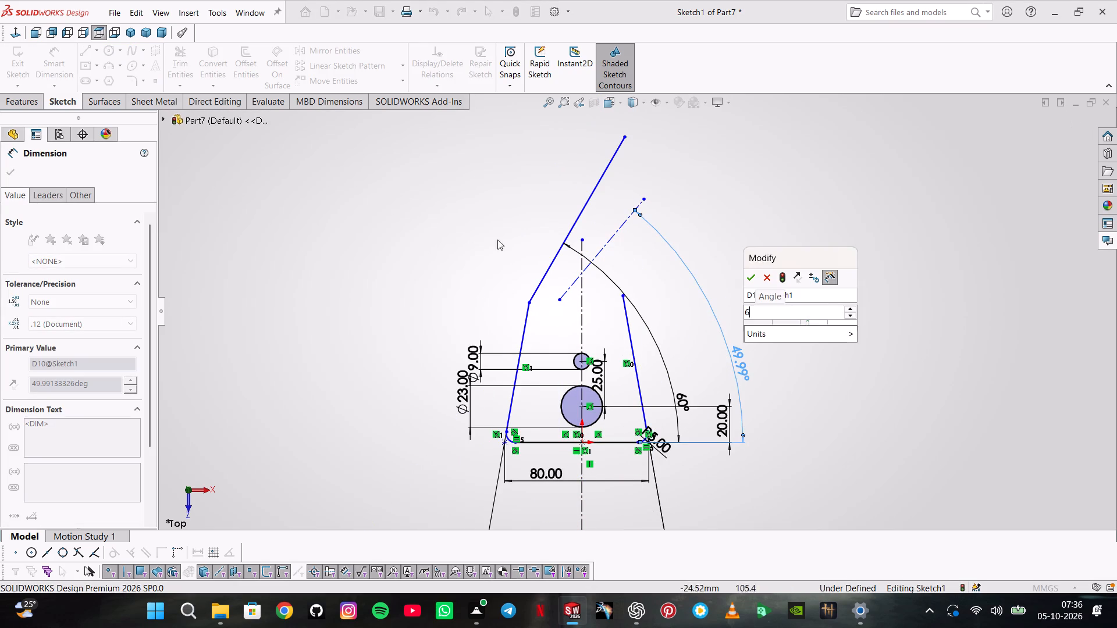
key(0)
key(Return)
key(Escape)
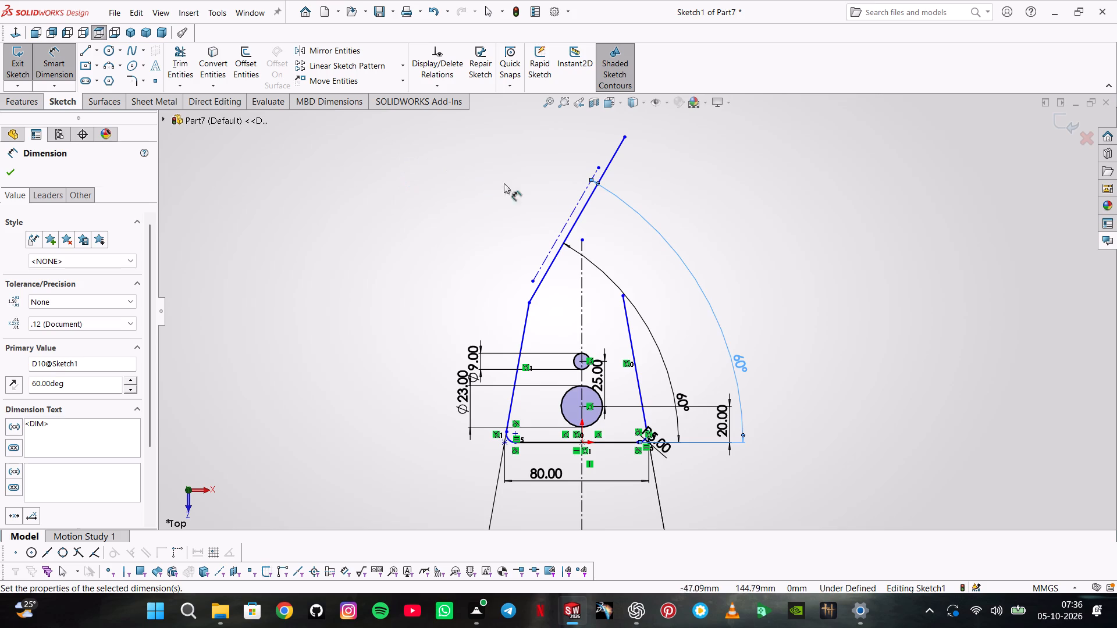
key(Escape)
key(Escape)
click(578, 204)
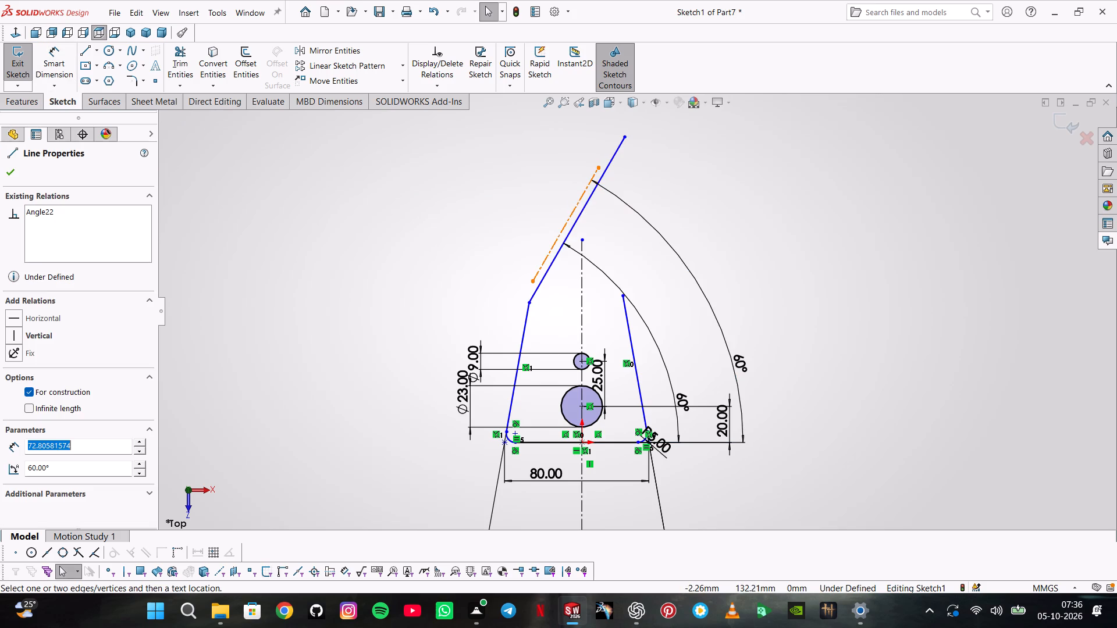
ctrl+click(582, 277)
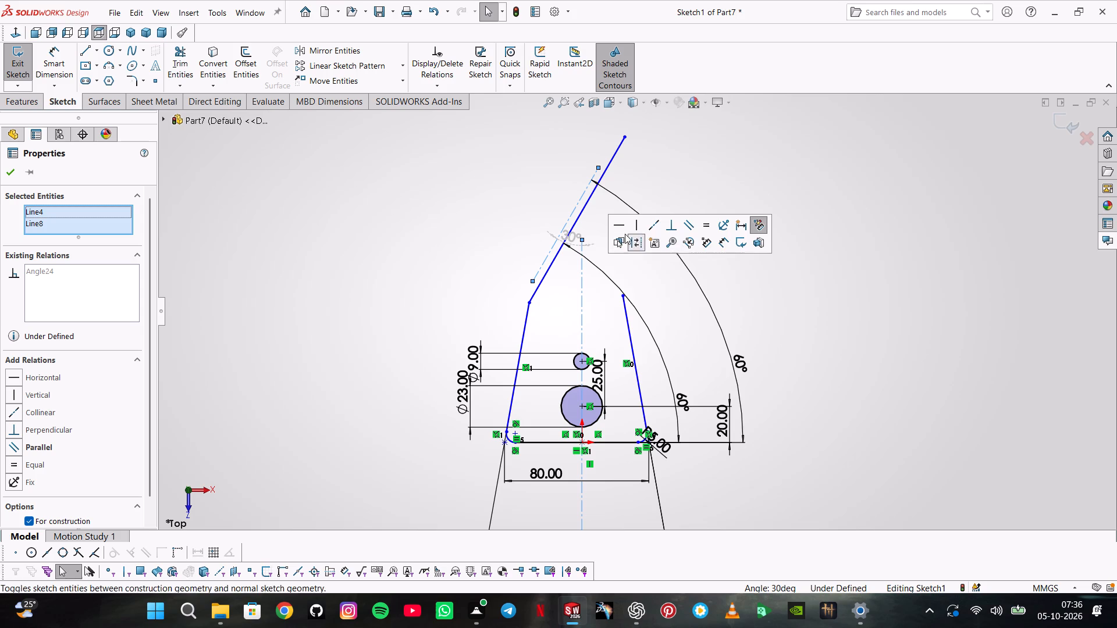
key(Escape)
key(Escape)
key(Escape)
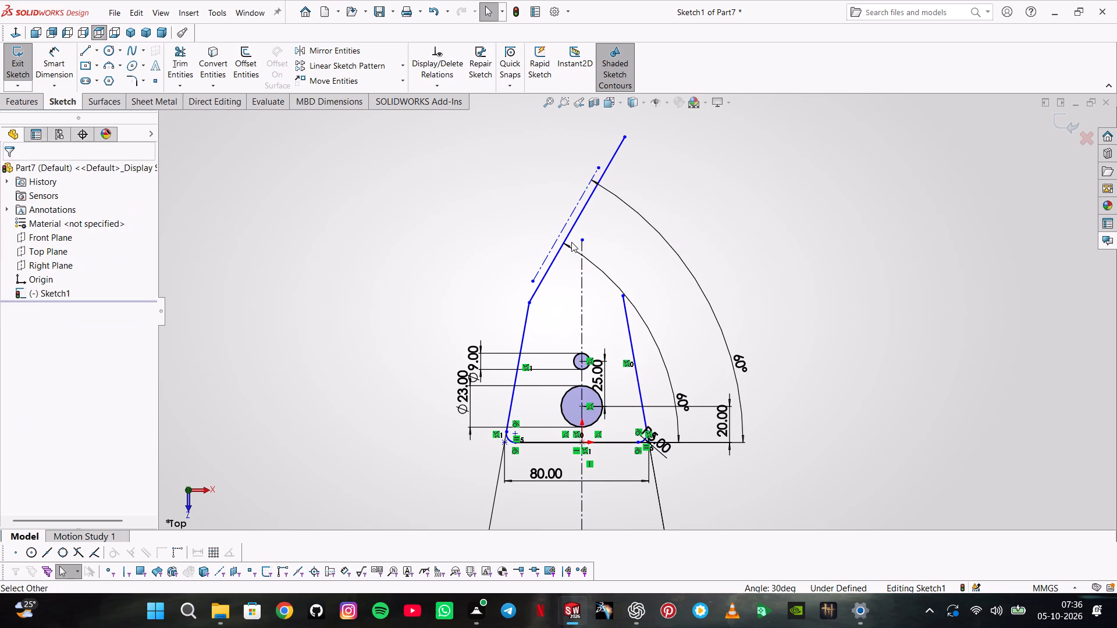
Make the slanted centreline coincident with the vertical centreline's upper endpoint and slide it slightly upward along its direction.
click(565, 226)
ctrl+click(584, 238)
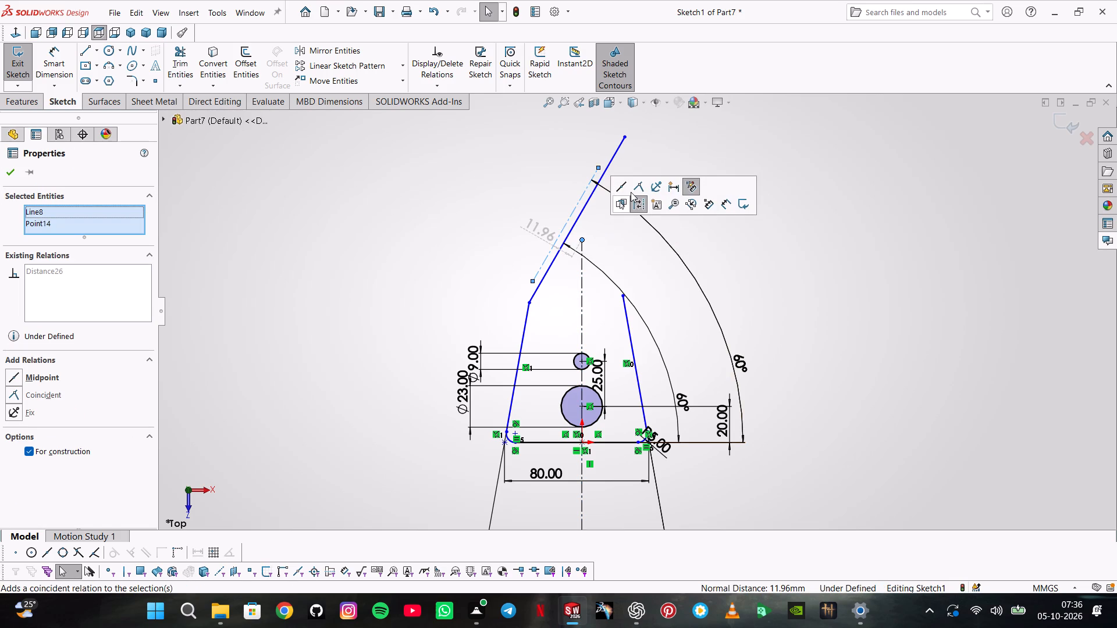
click(631, 192)
scroll(605, 234, down, 2)
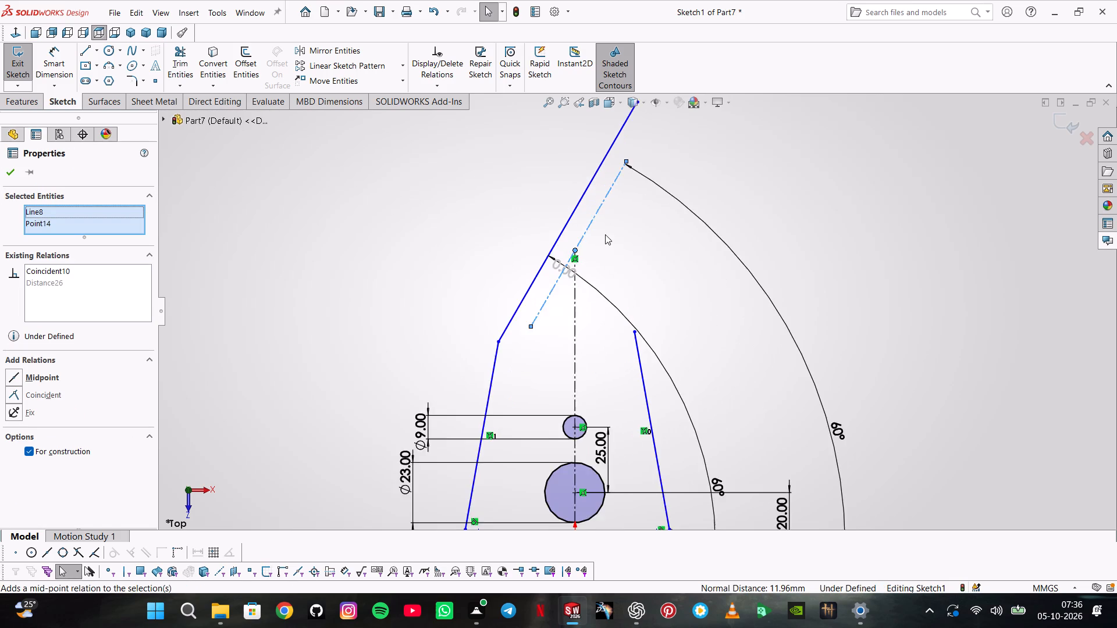
scroll(606, 234, up, 2)
key(Escape)
drag(623, 217, 646, 187)
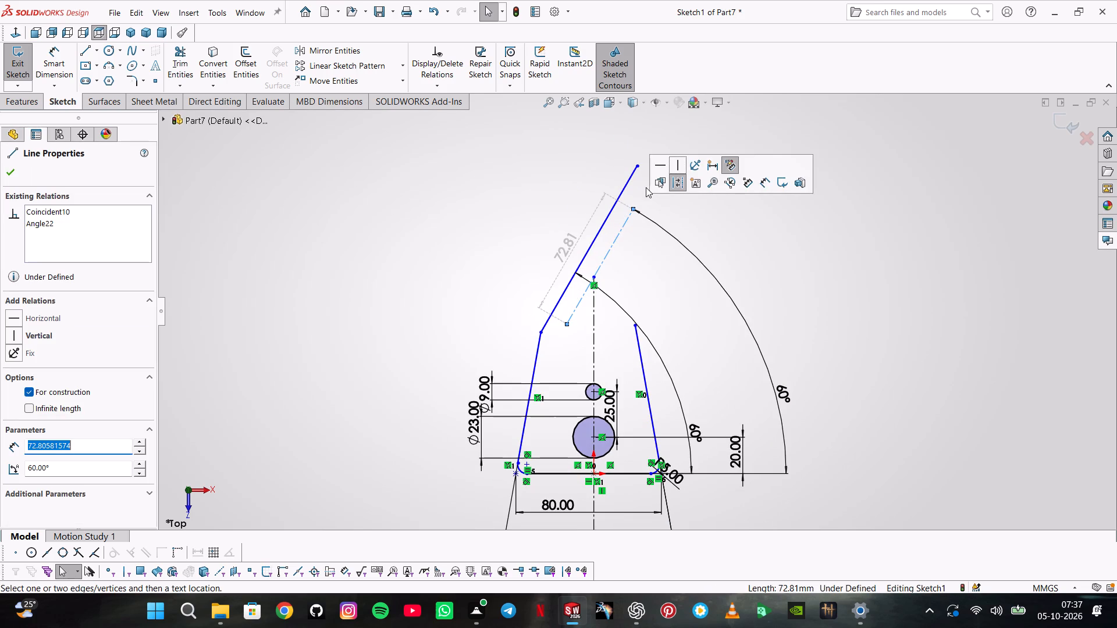
key(Escape)
Dimension the vertical centreline's upper endpoint 75 mm above the base line.
click(37, 34)
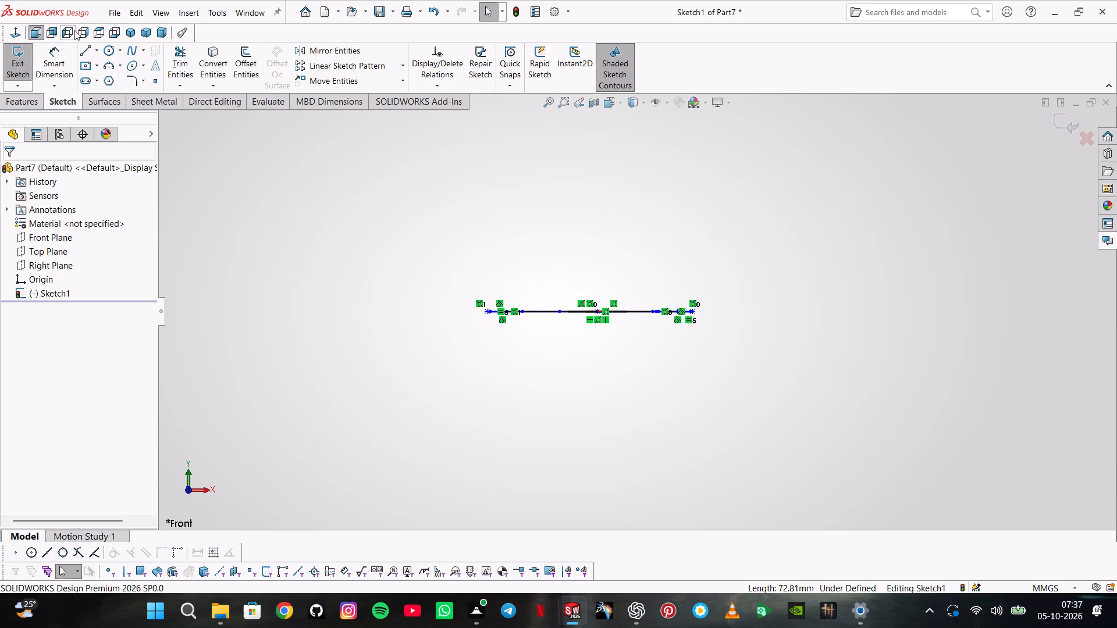
click(16, 41)
click(15, 37)
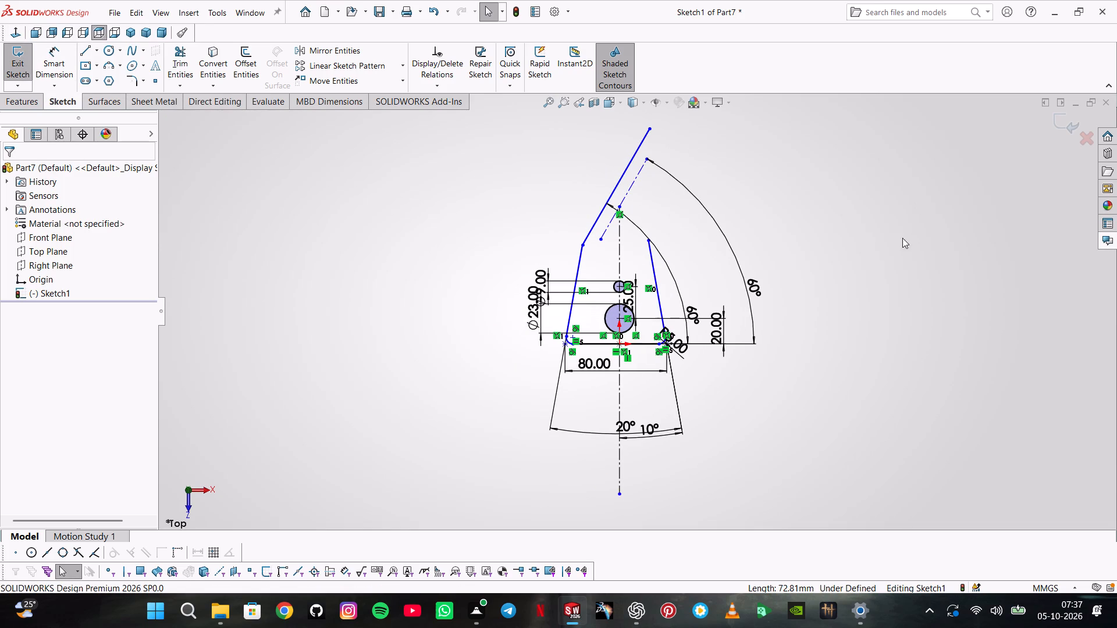
scroll(802, 222, down, 4)
click(61, 58)
scroll(475, 145, up, 1)
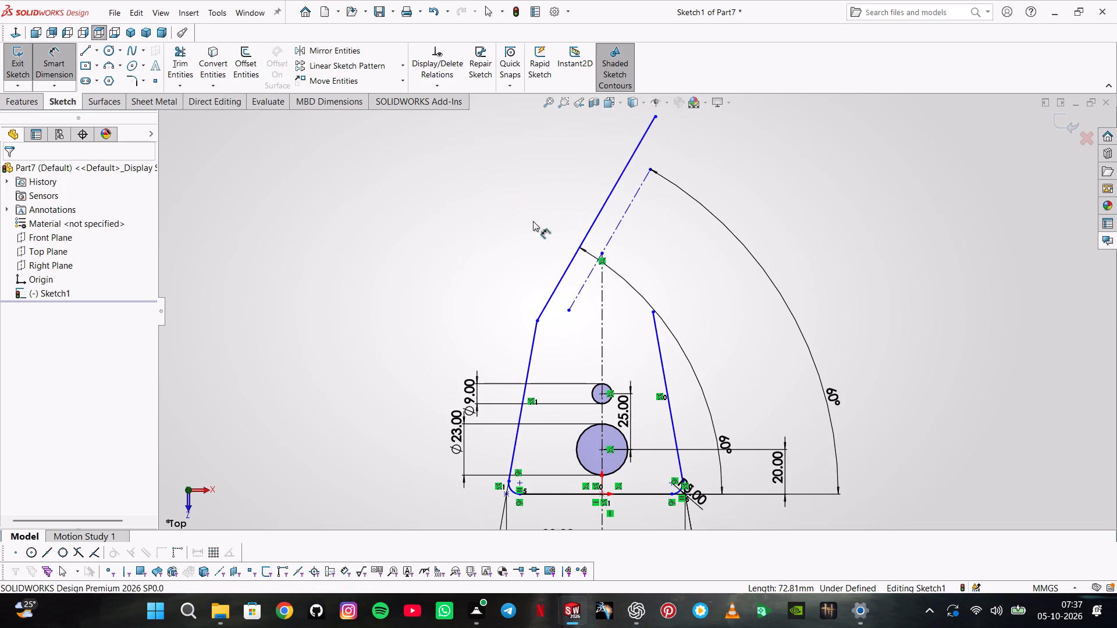
click(600, 252)
scroll(618, 275, up, 2)
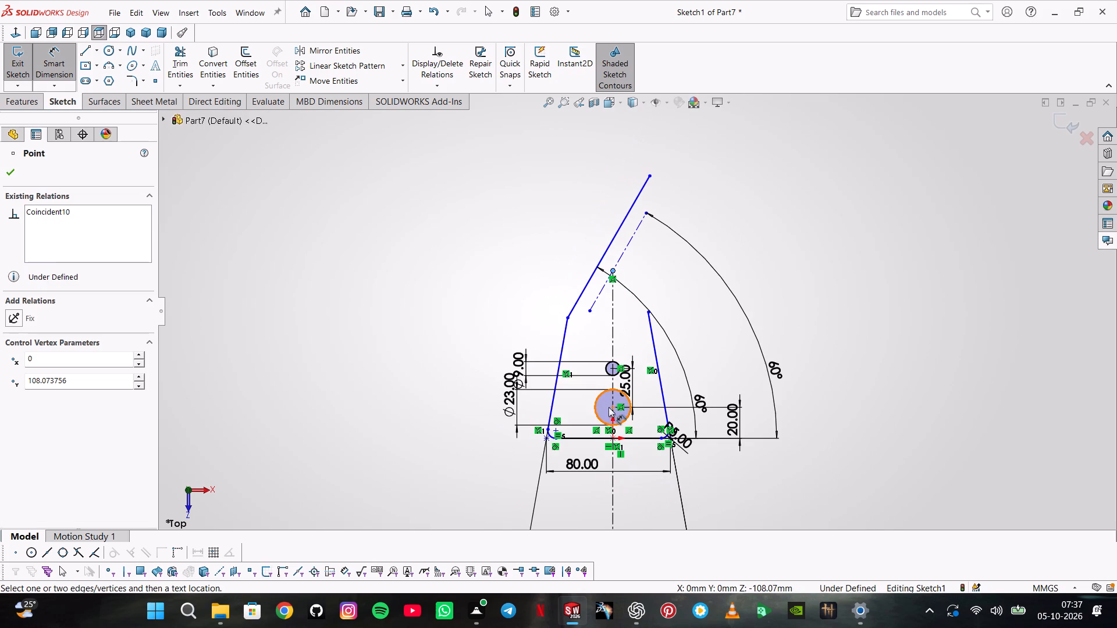
click(600, 439)
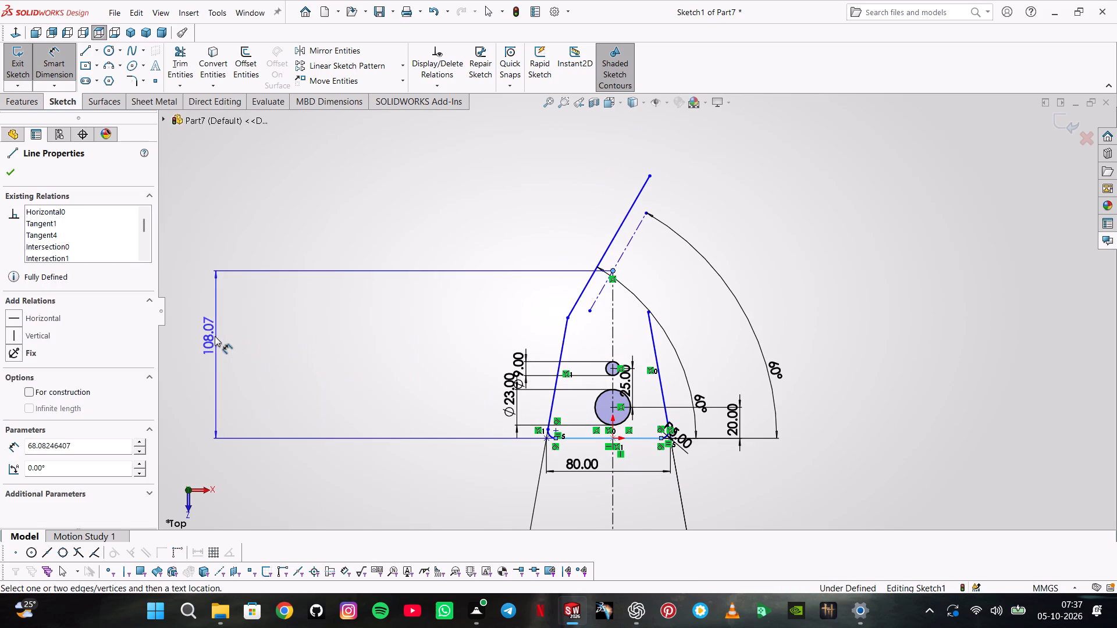
click(215, 336)
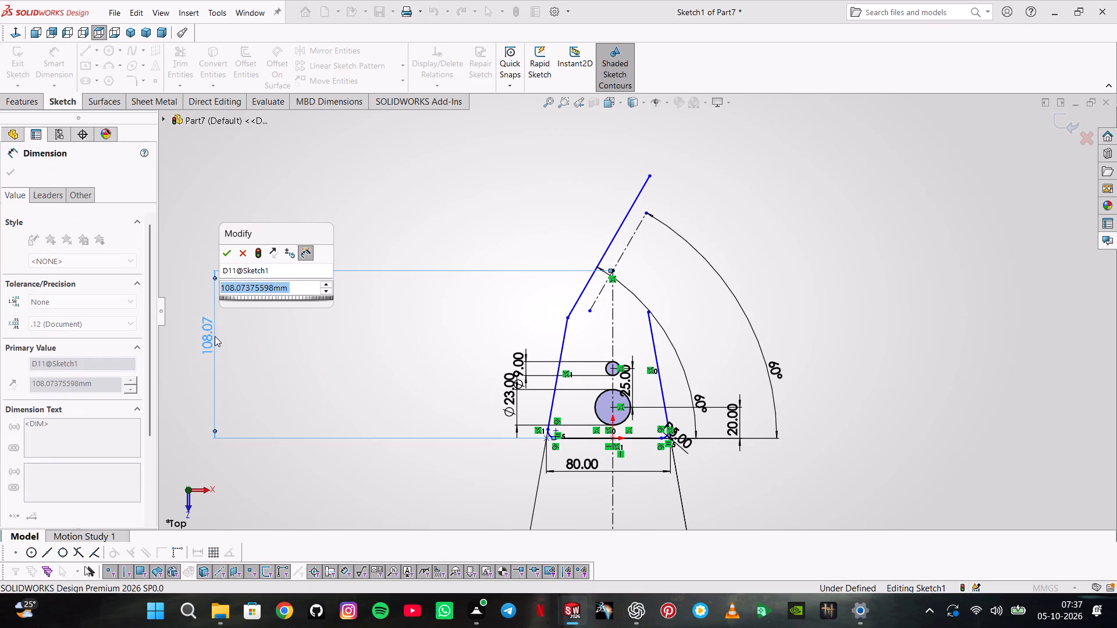
text(75)
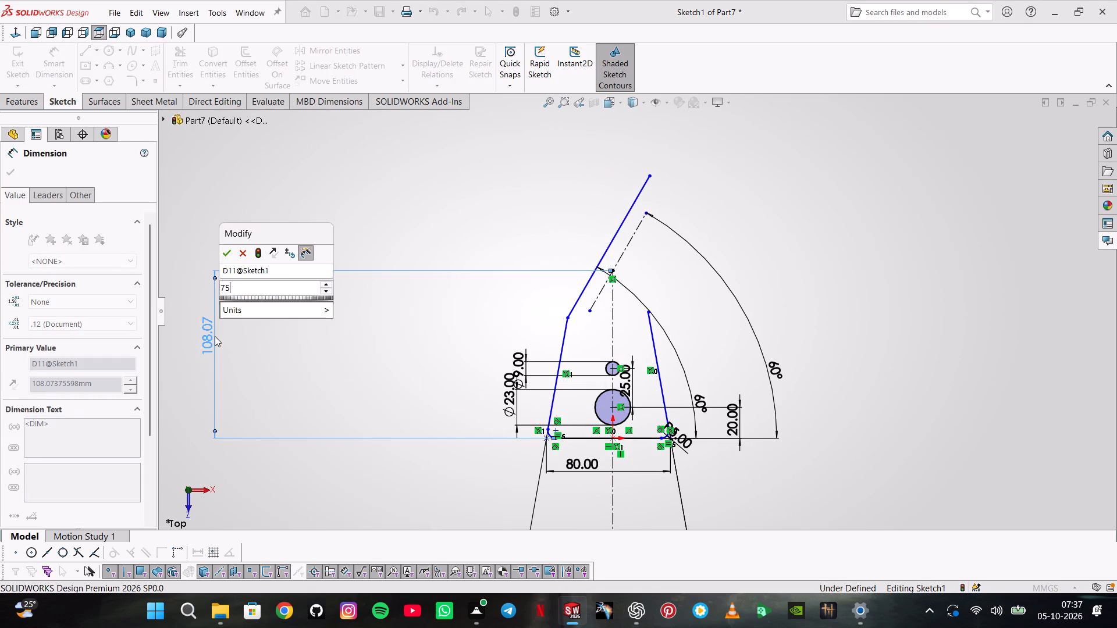
key(Return)
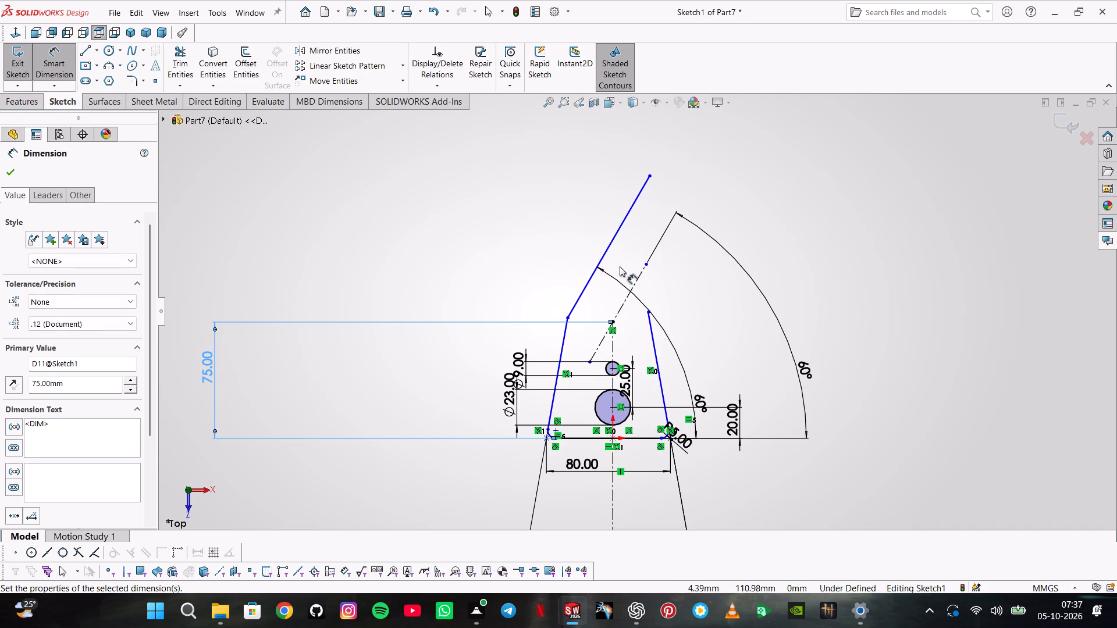
Dimension the slanted centreline's upper endpoint 105 mm above the base line.
click(644, 262)
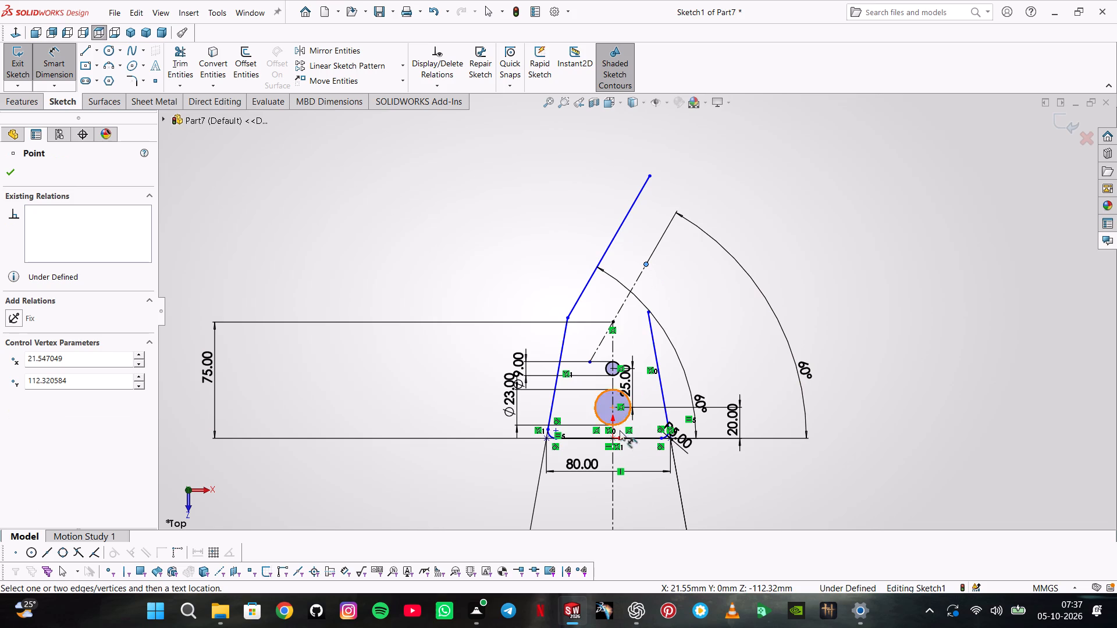
click(628, 437)
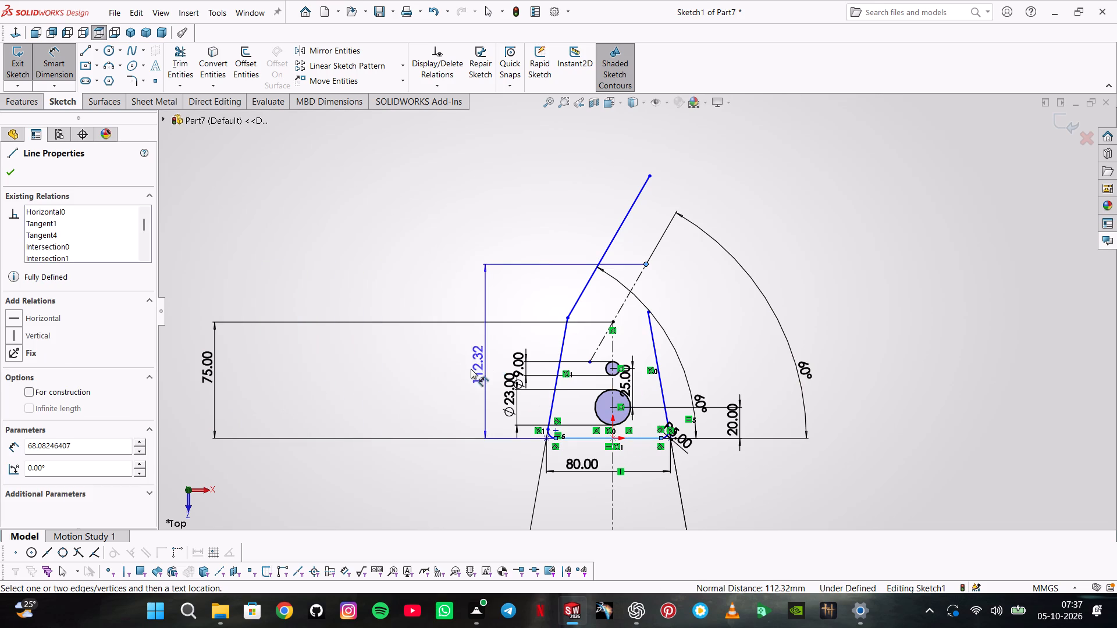
click(439, 374)
text(105)
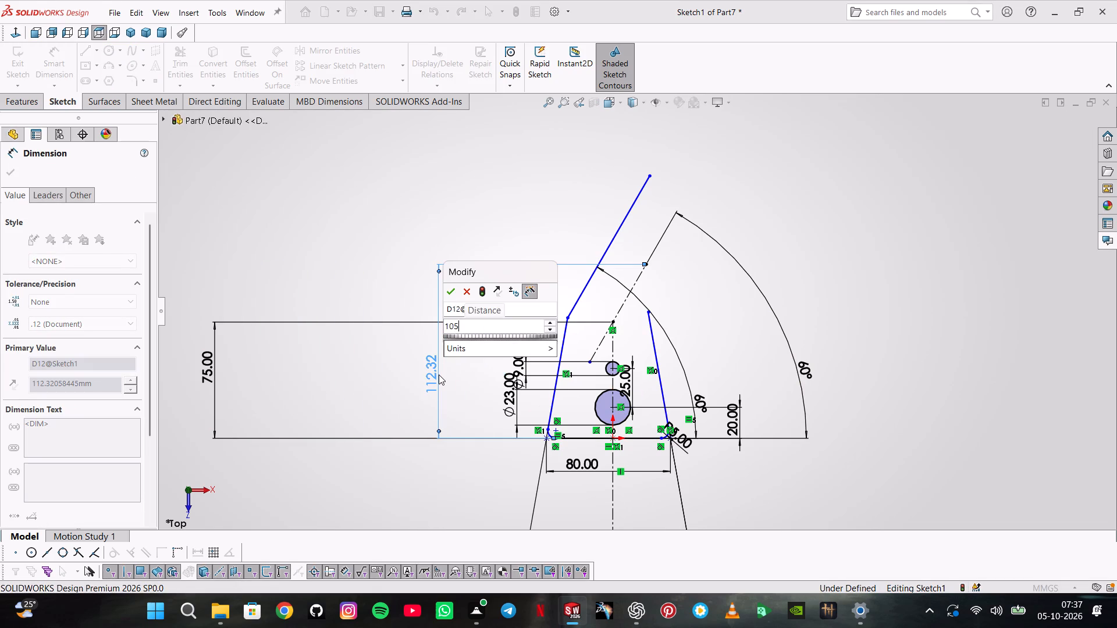
key(Return)
Reposition the 75 mm height dimension between the 105 mm dimension and the profile, and finish dimensioning.
drag(200, 378, 401, 384)
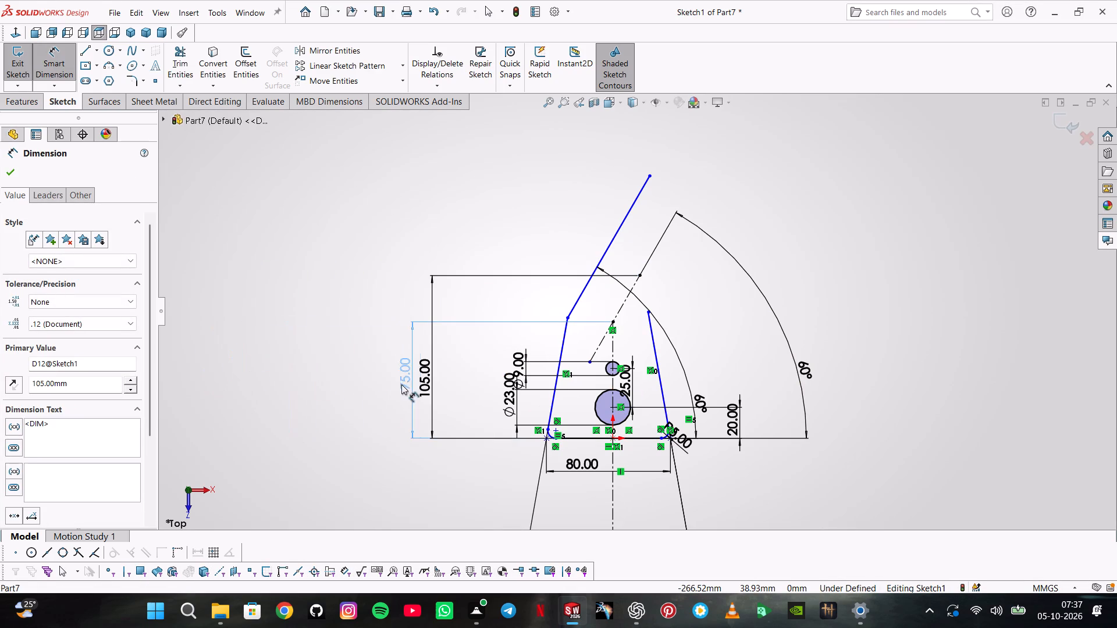
drag(401, 384, 447, 376)
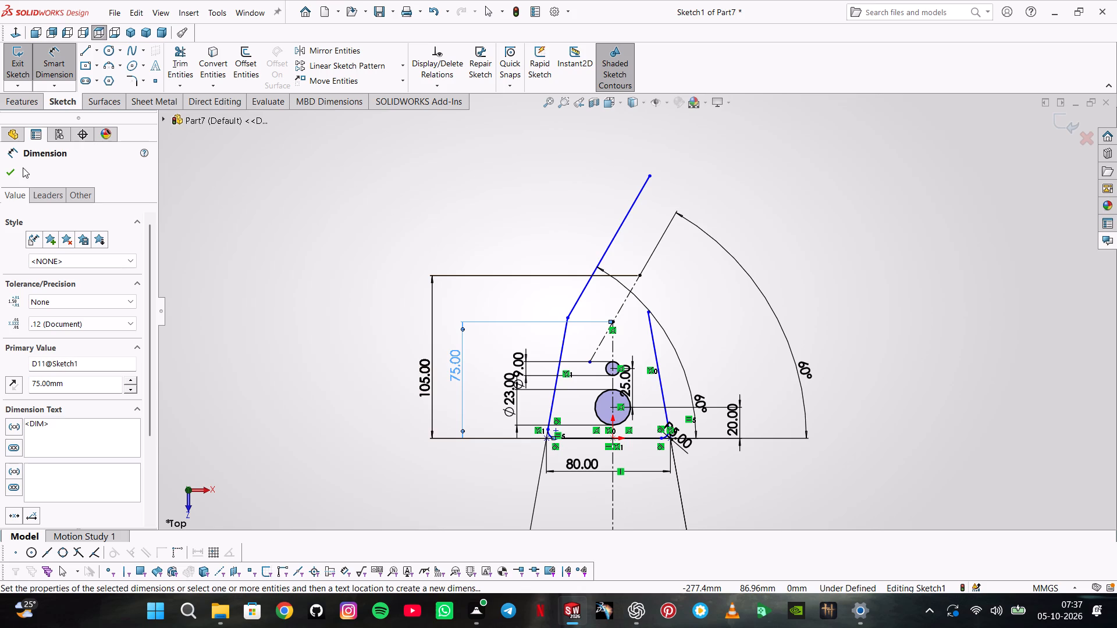
click(12, 172)
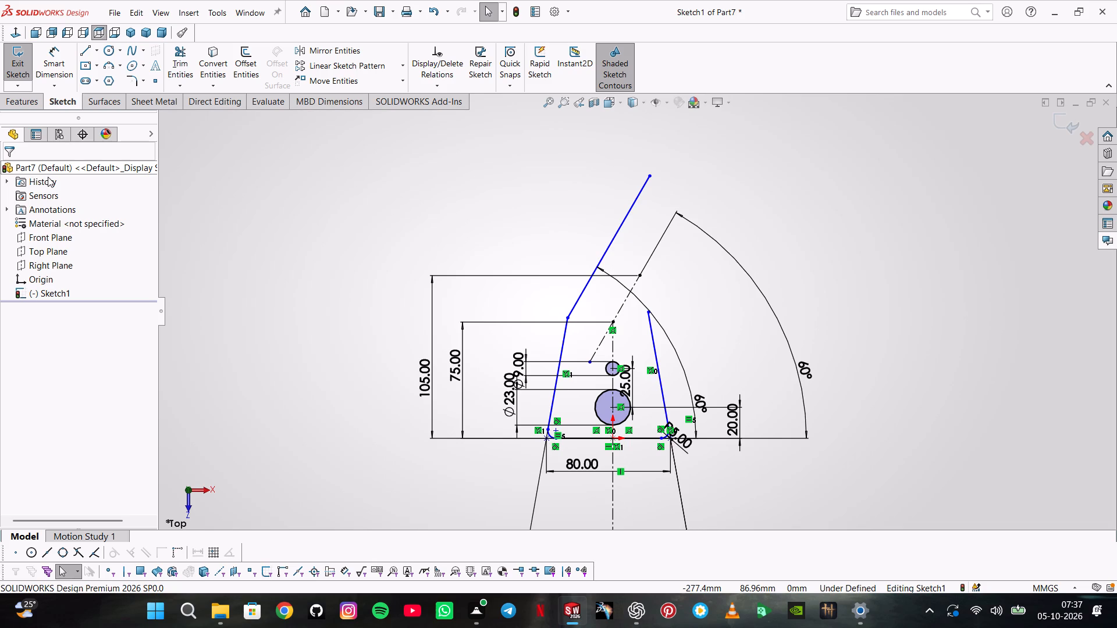
key(0)
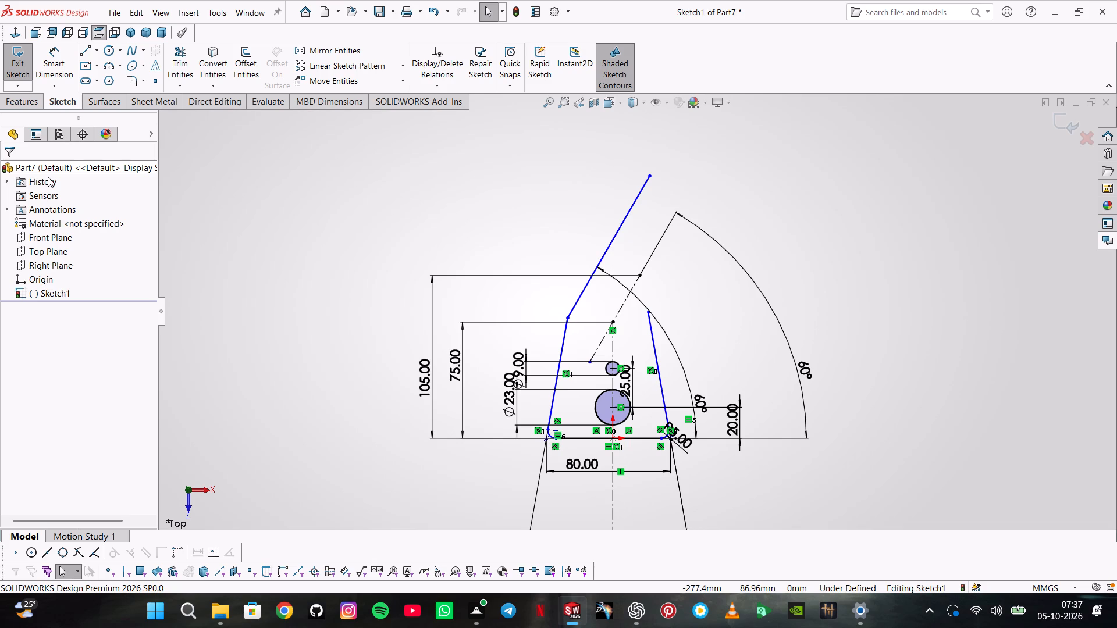
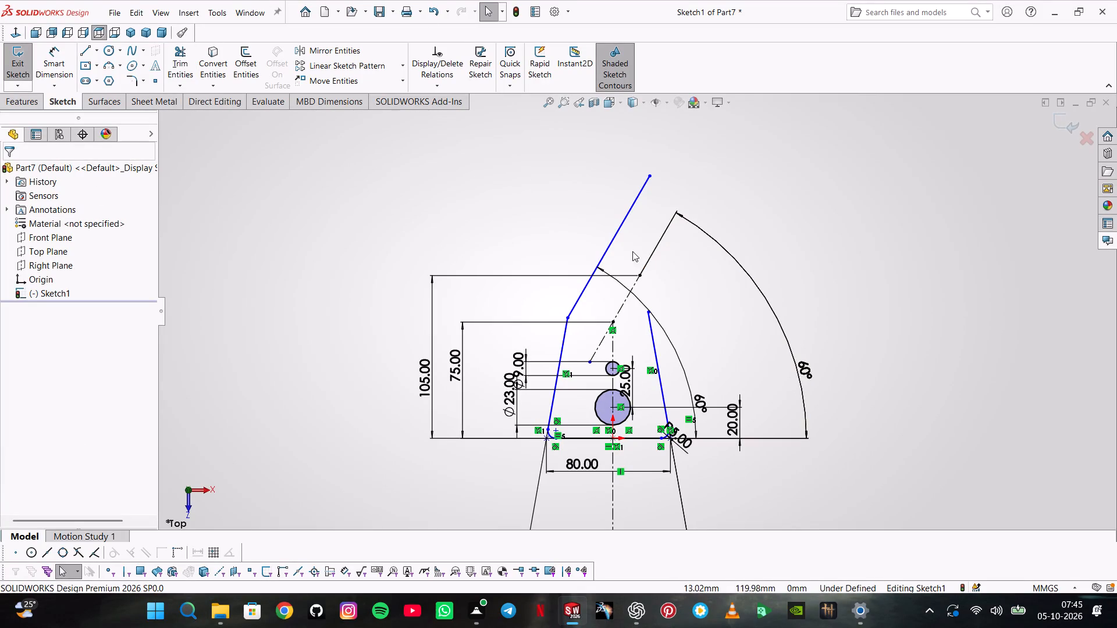
Shorten the 60-degree upper line by moving its free end to about X 11.5 mm, Y 148.9 mm.
click(84, 47)
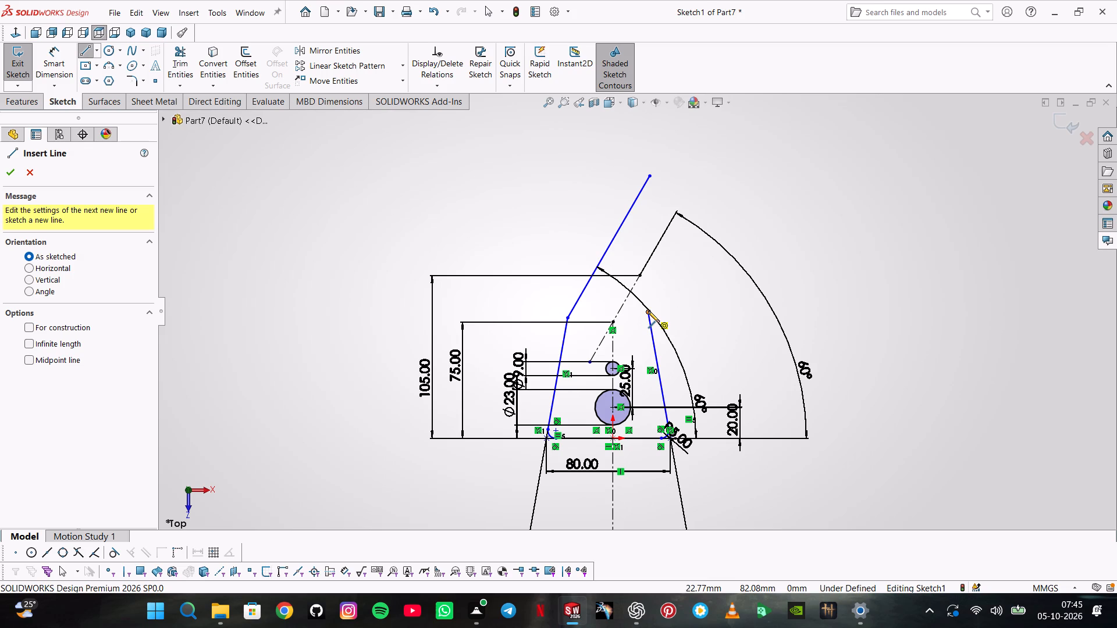
key(Escape)
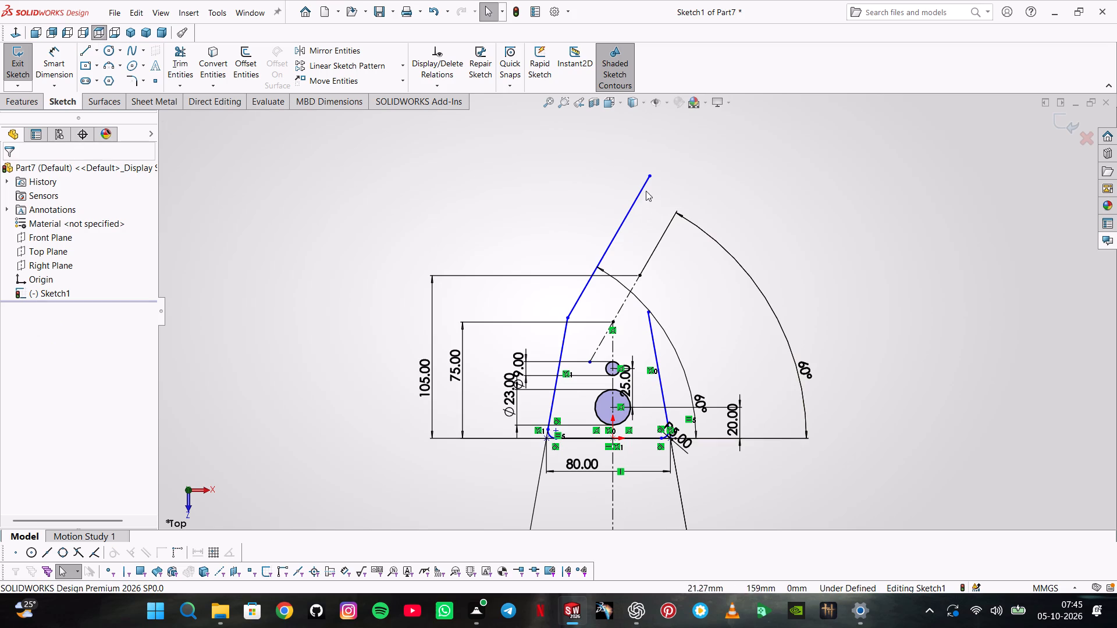
drag(649, 175, 602, 262)
click(602, 262)
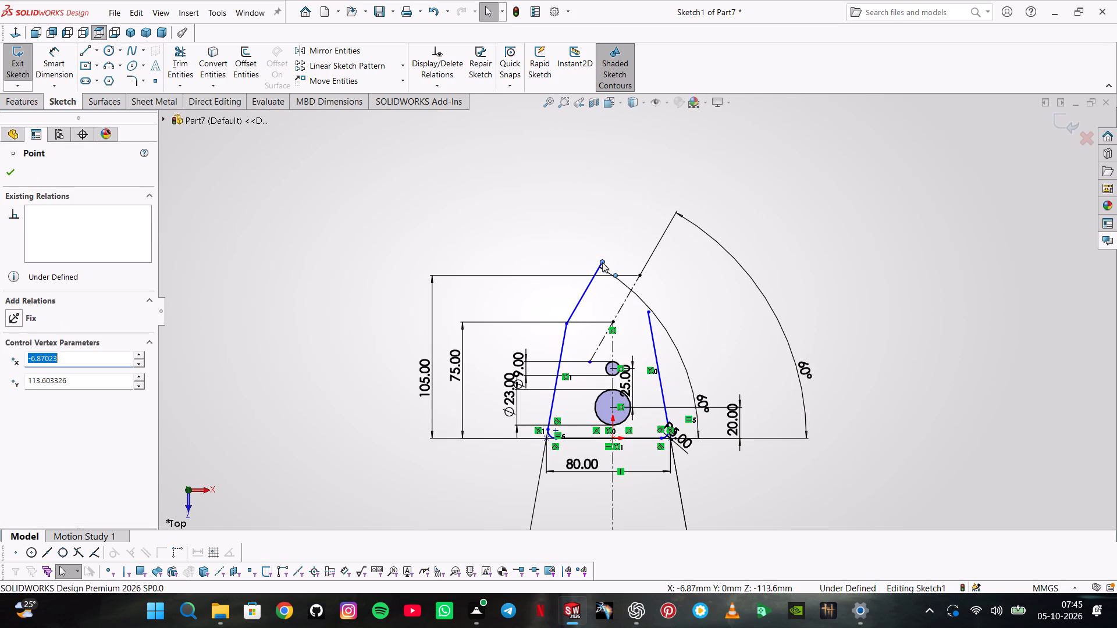
drag(602, 262, 607, 247)
drag(607, 247, 625, 219)
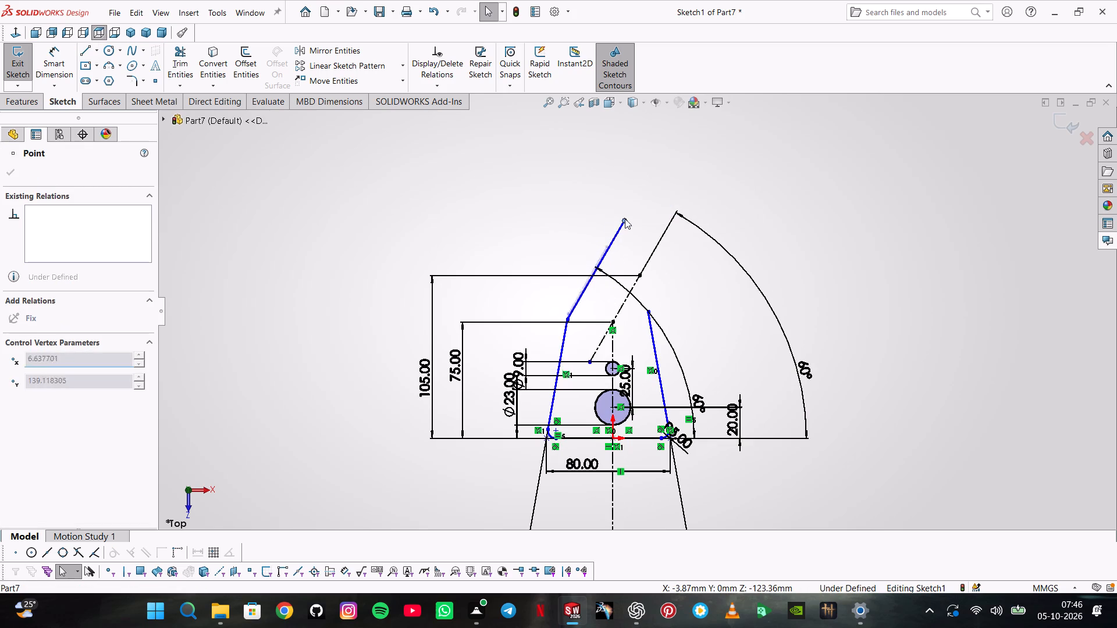
drag(625, 219, 631, 208)
key(Escape)
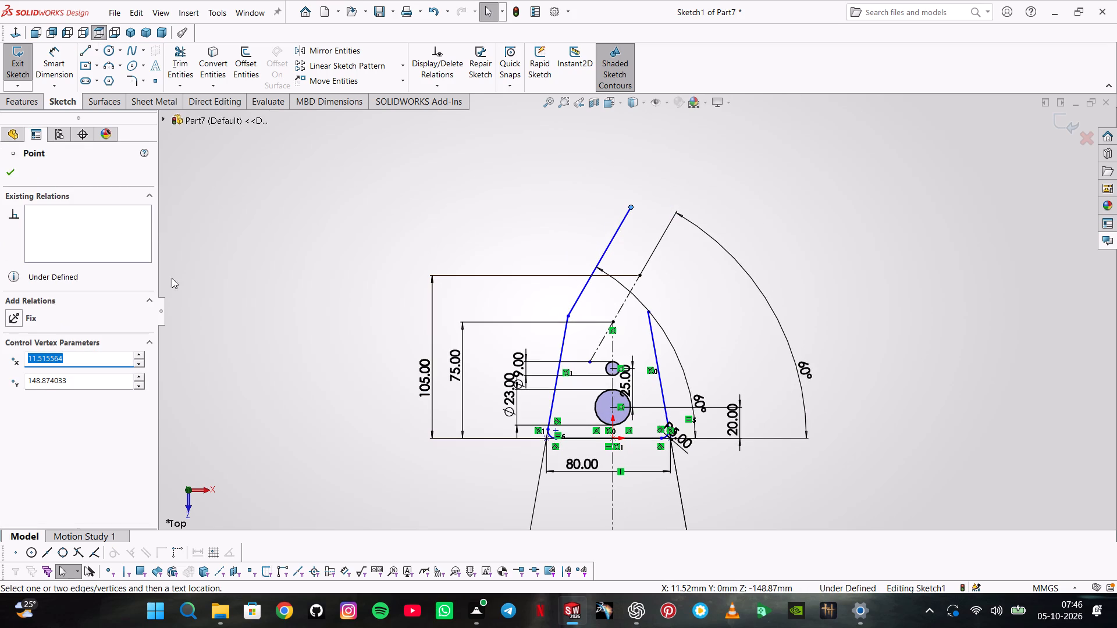
click(60, 70)
key(Escape)
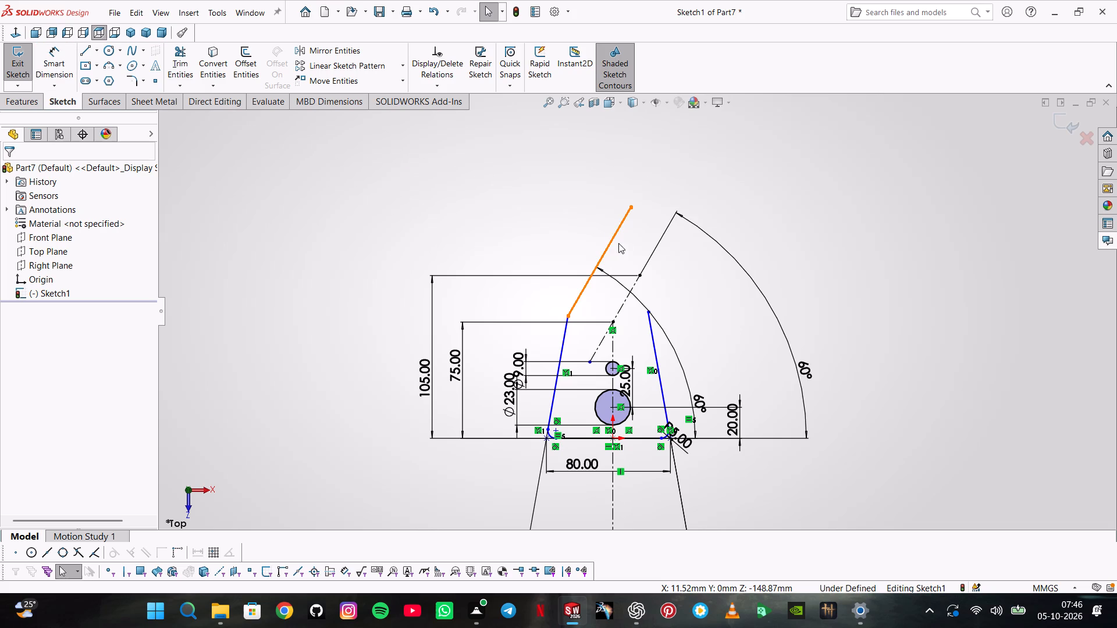
Sketch a slanted line about 53 mm long upward from the upper endpoint of the right tapered side.
click(84, 47)
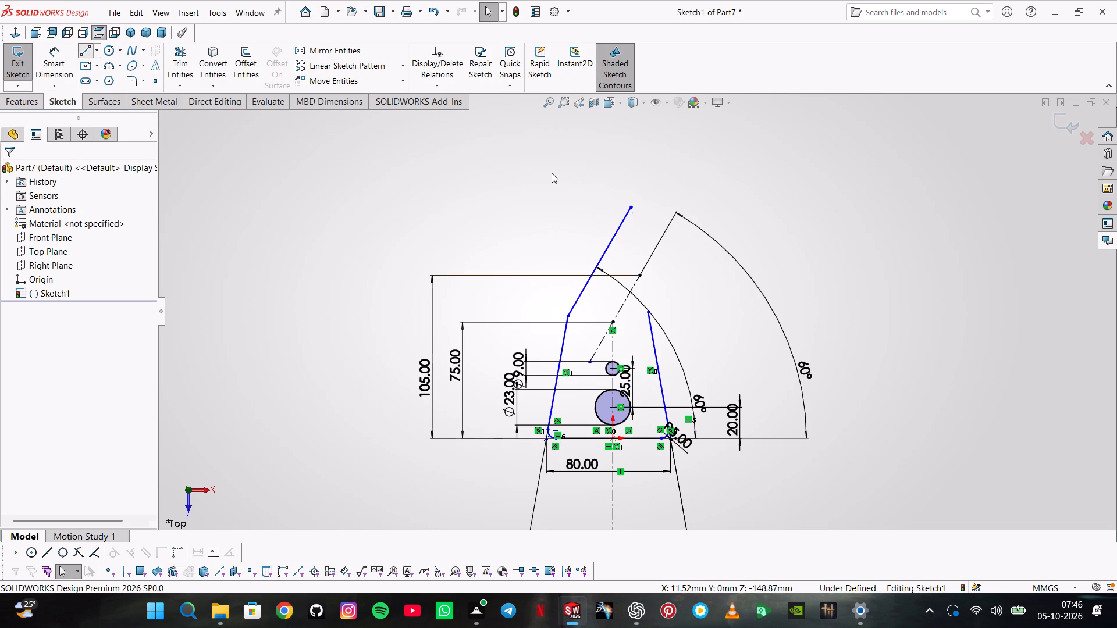
click(647, 313)
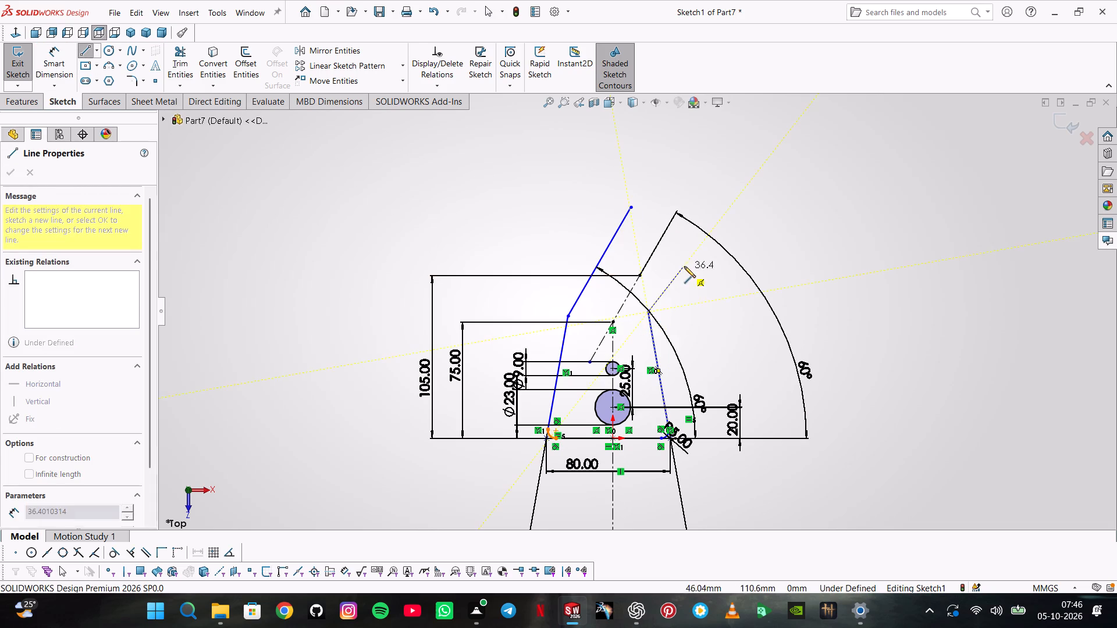
click(693, 242)
key(Escape)
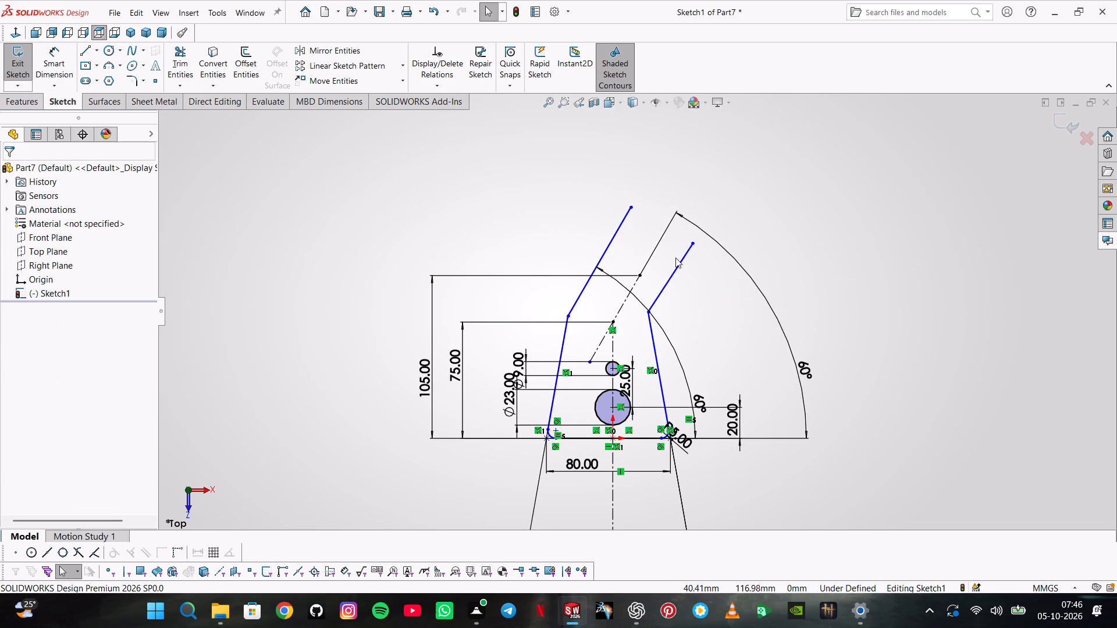
Make the two upper slanted lines symmetric about the slanted centreline.
click(681, 260)
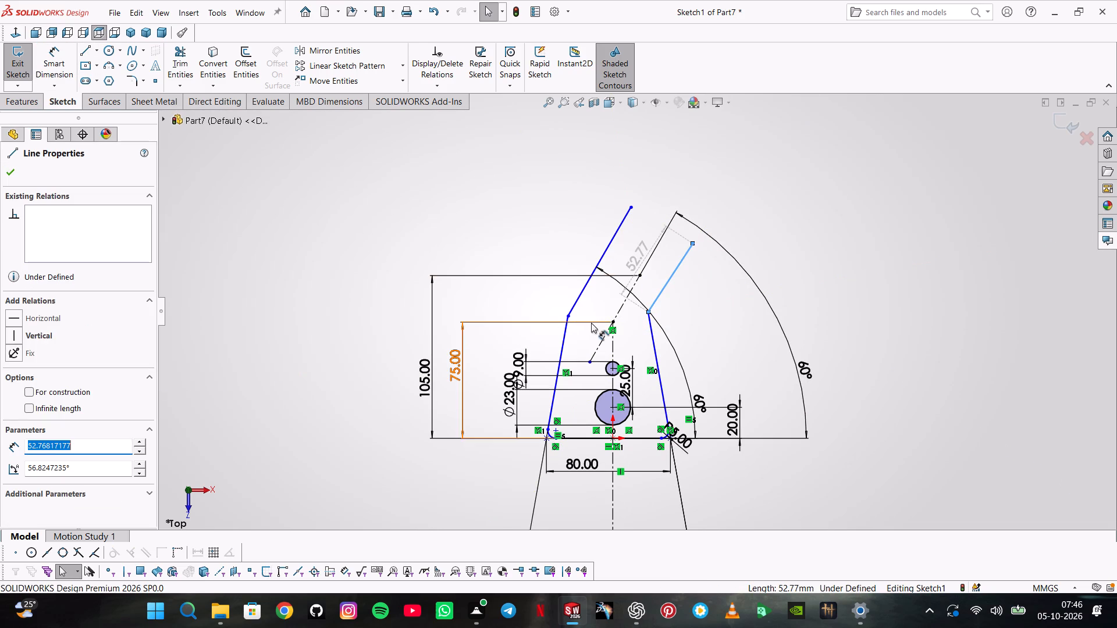
ctrl+click(622, 308)
ctrl+click(605, 246)
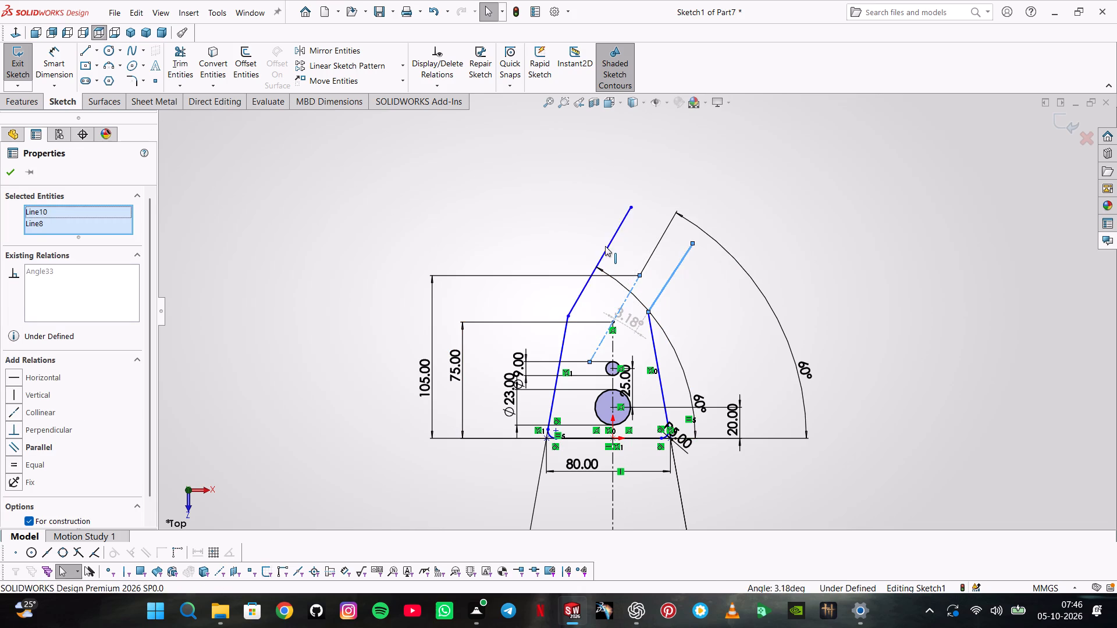
click(731, 191)
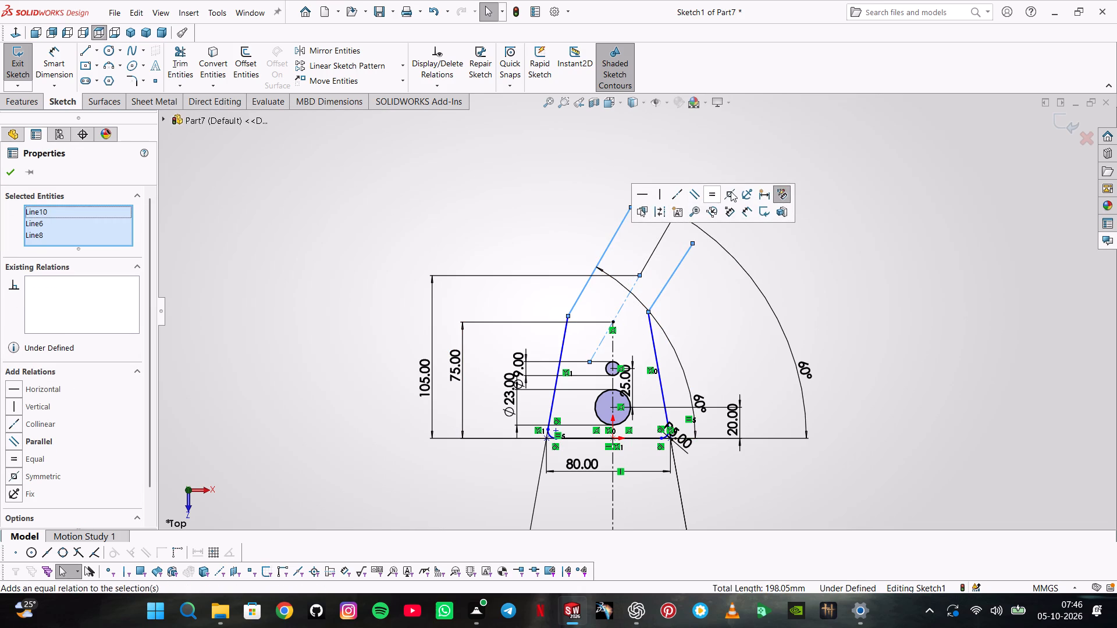
key(Escape)
scroll(652, 337, down, 1)
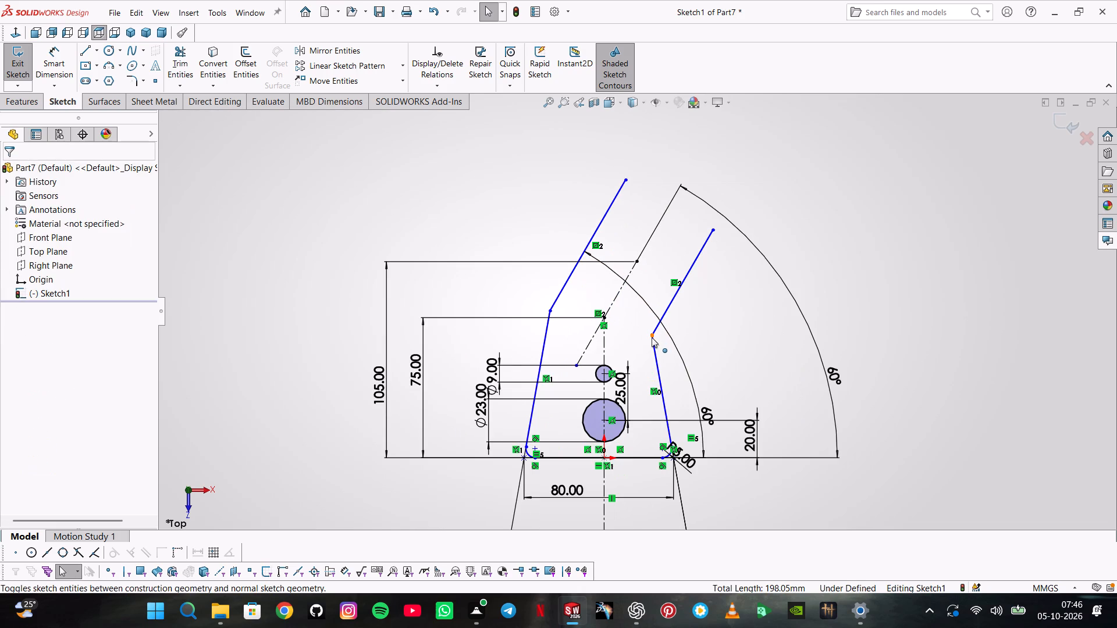
Sketch a line about 56 mm long connecting the upper endpoints of the two tapered sides.
click(57, 52)
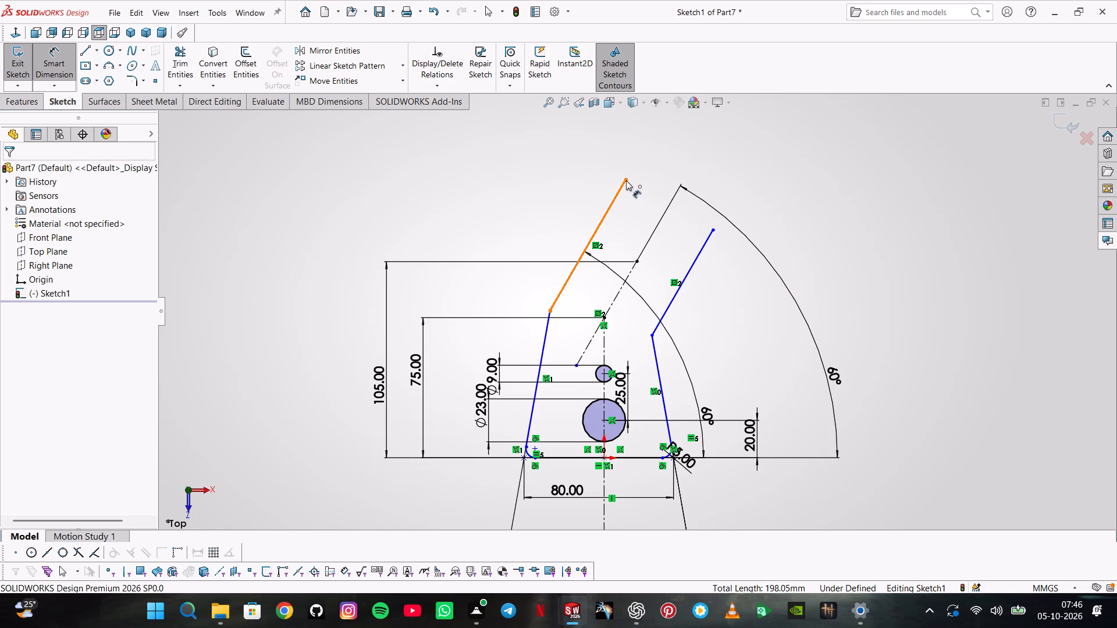
click(88, 52)
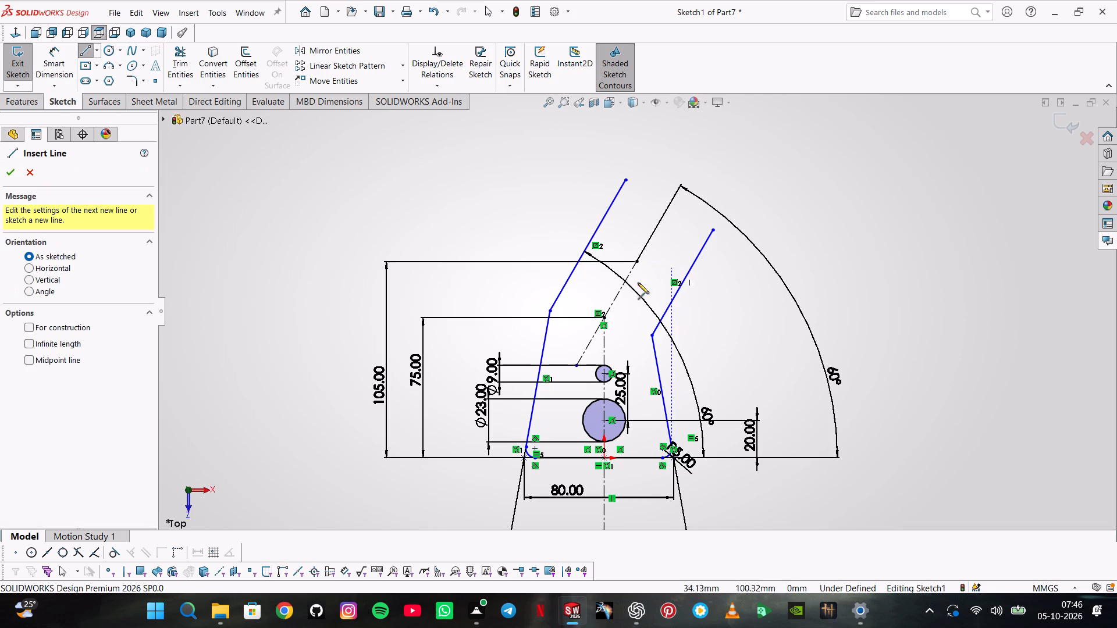
click(550, 312)
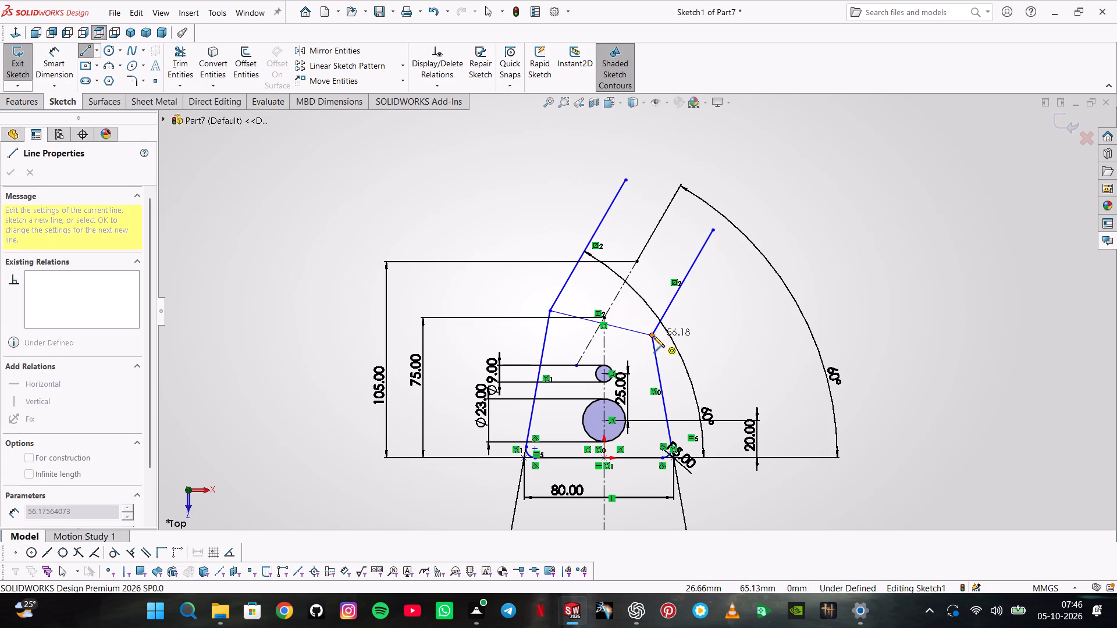
click(652, 336)
double_click(697, 330)
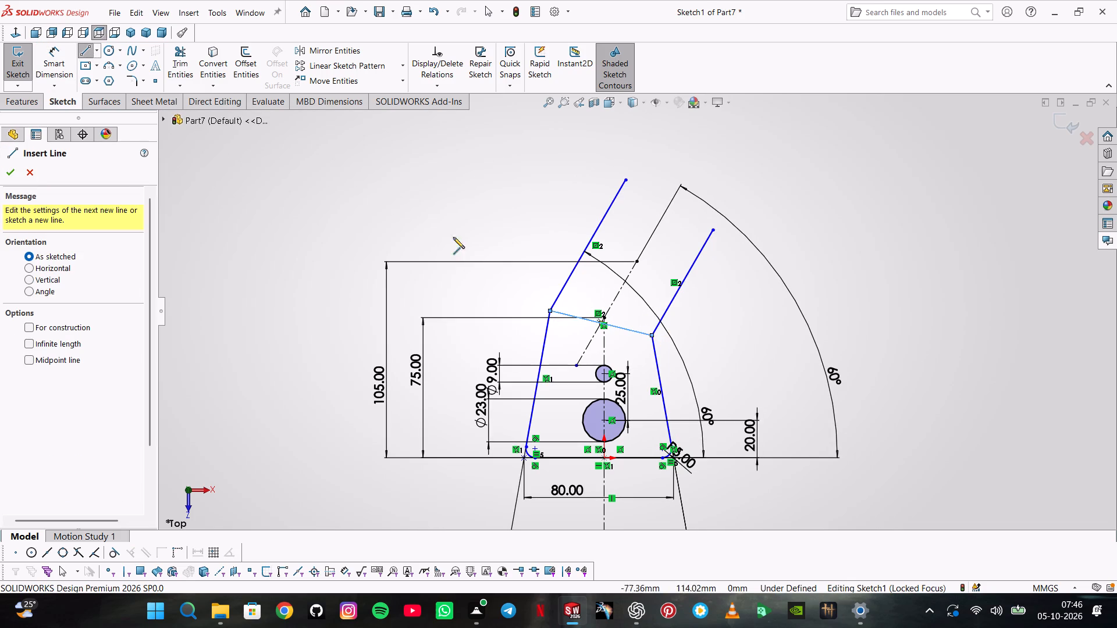
key(Escape)
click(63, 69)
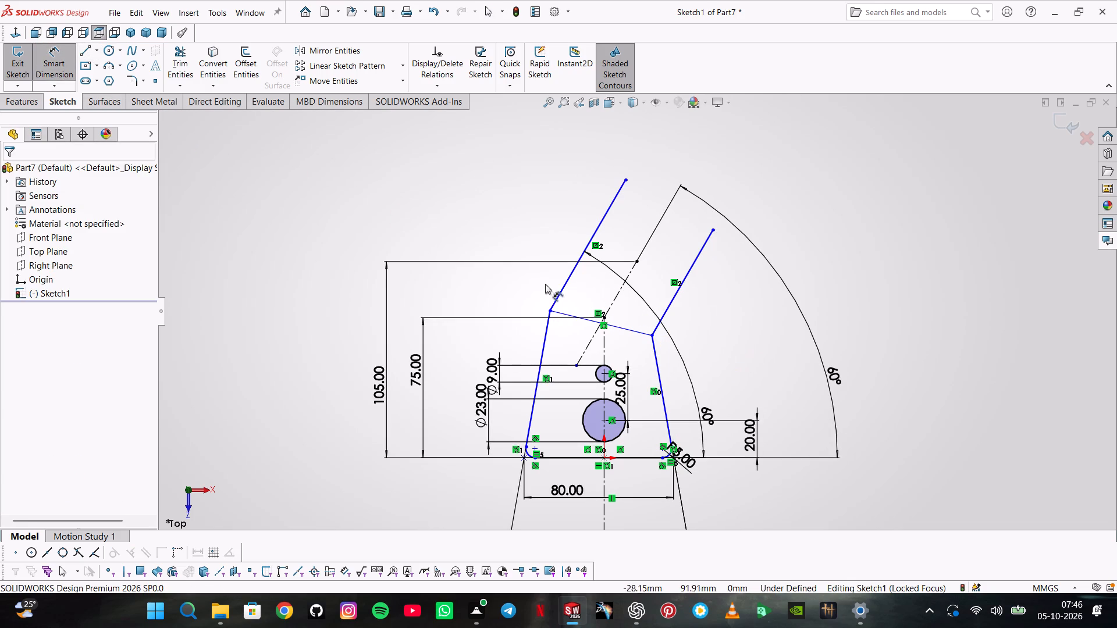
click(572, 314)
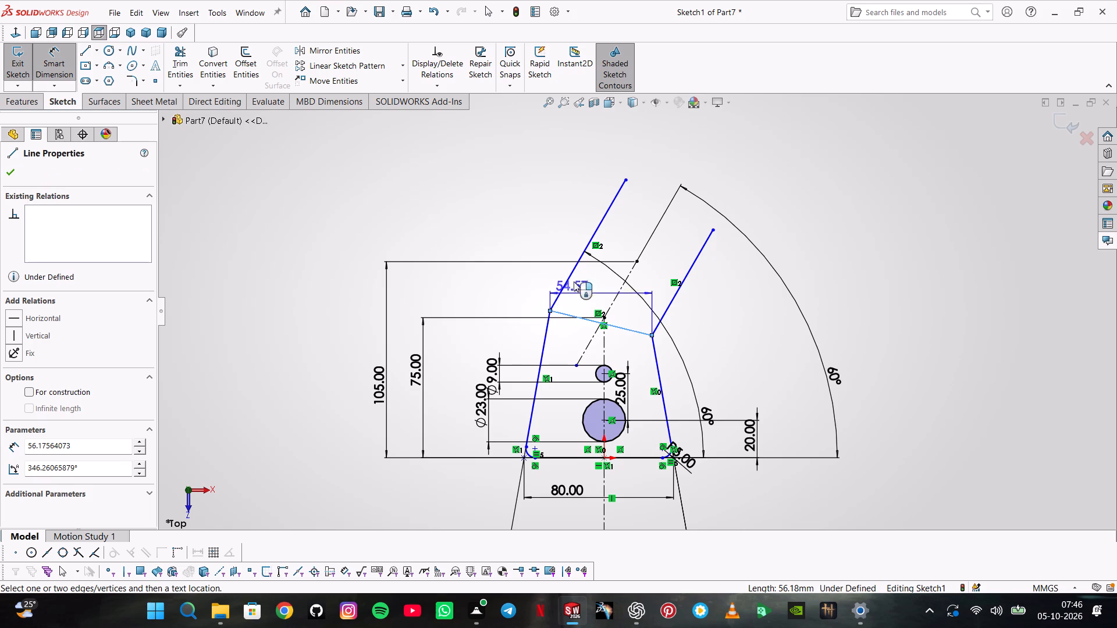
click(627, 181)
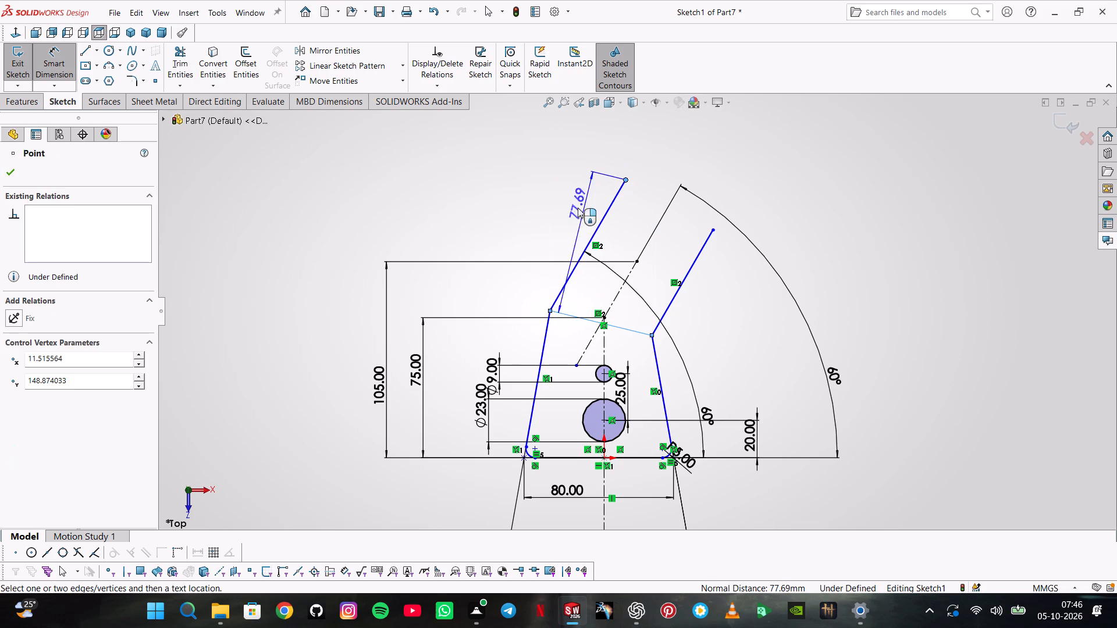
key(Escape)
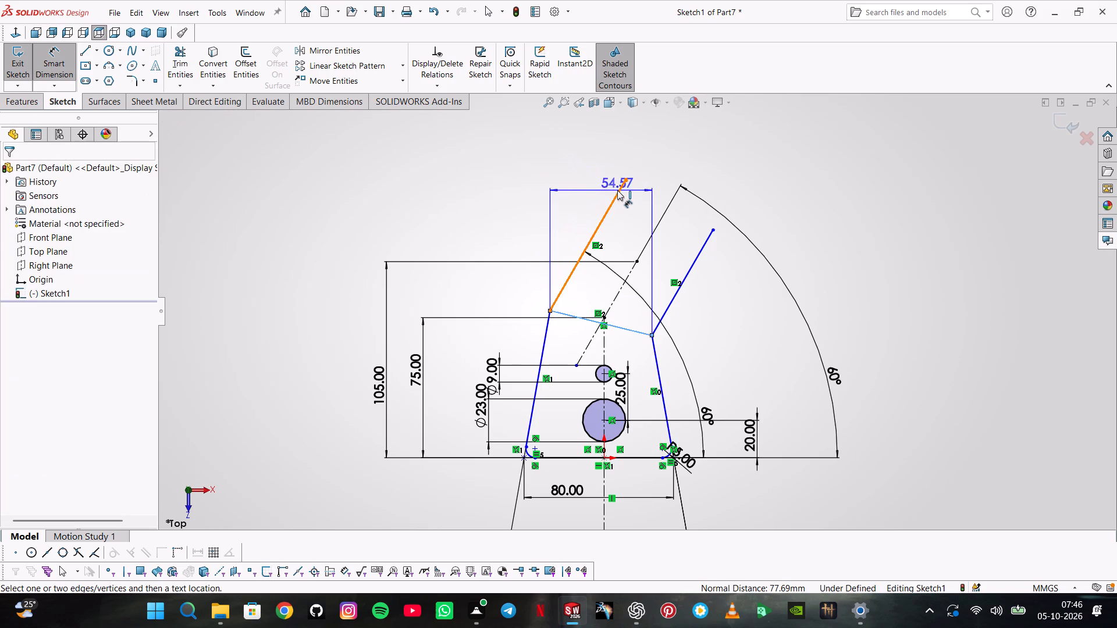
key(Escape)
Dimension both upper slanted lines with a length of 35 mm each.
click(618, 190)
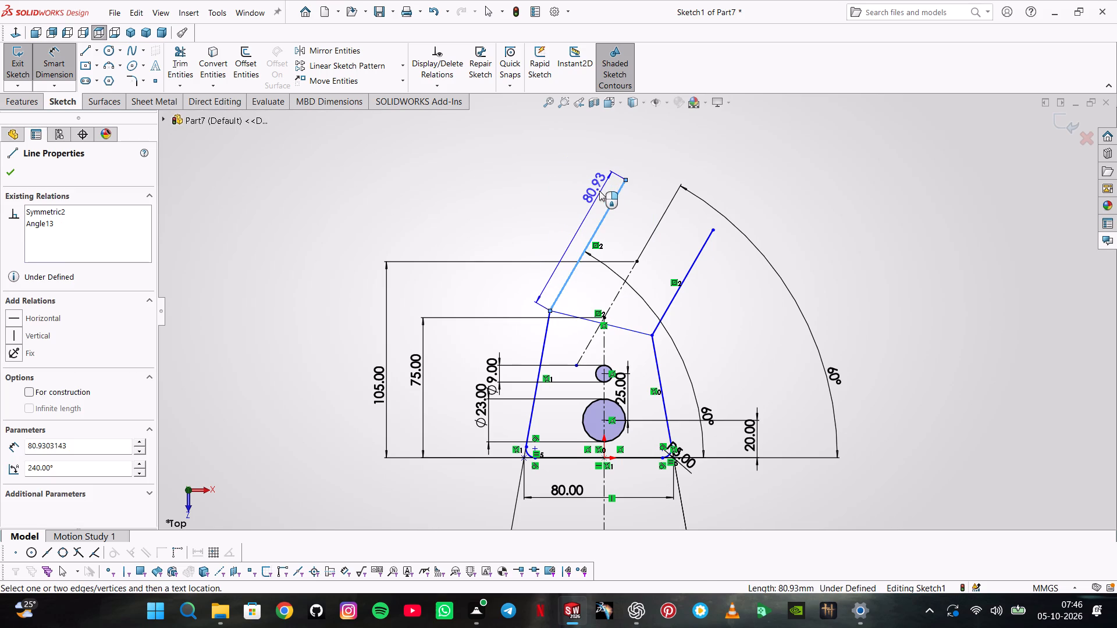
click(599, 191)
text(35)
key(Return)
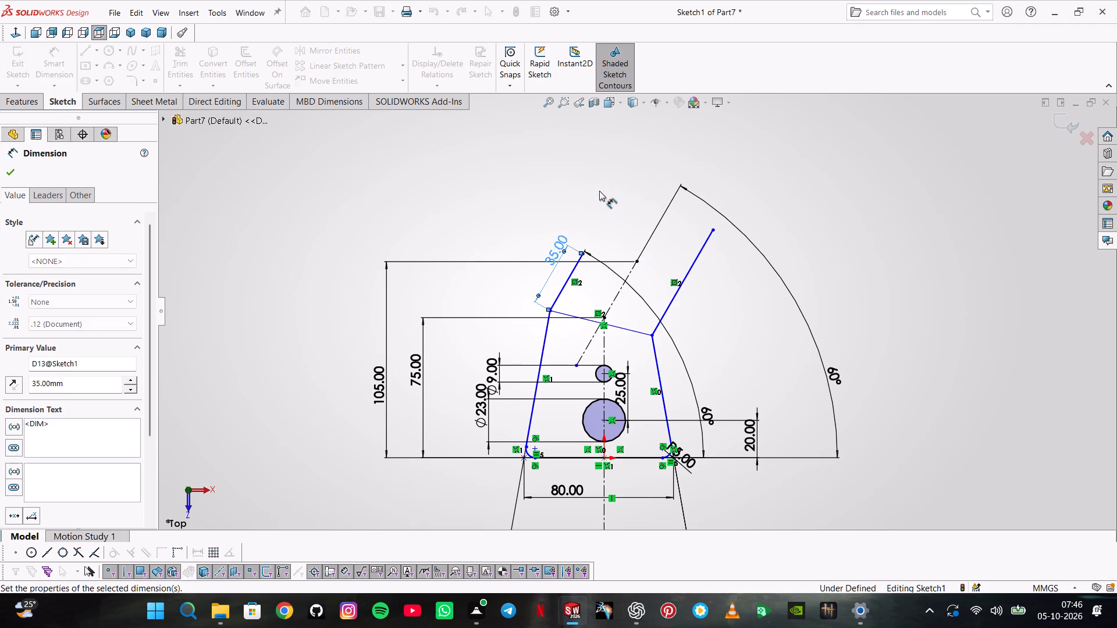
click(693, 267)
click(699, 285)
text(35)
key(Return)
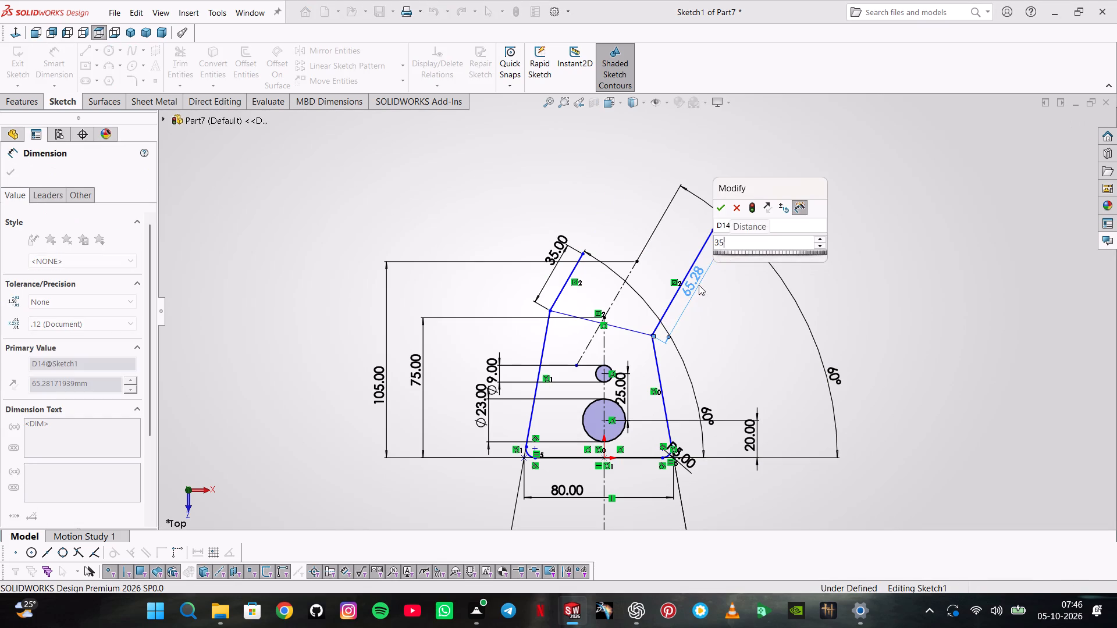
key(Escape)
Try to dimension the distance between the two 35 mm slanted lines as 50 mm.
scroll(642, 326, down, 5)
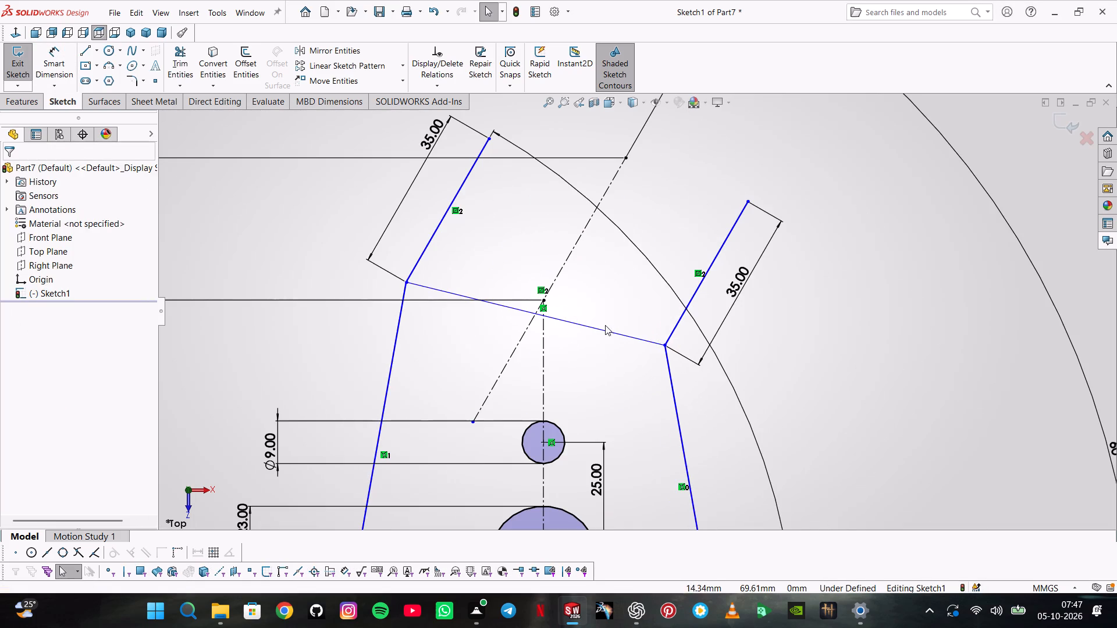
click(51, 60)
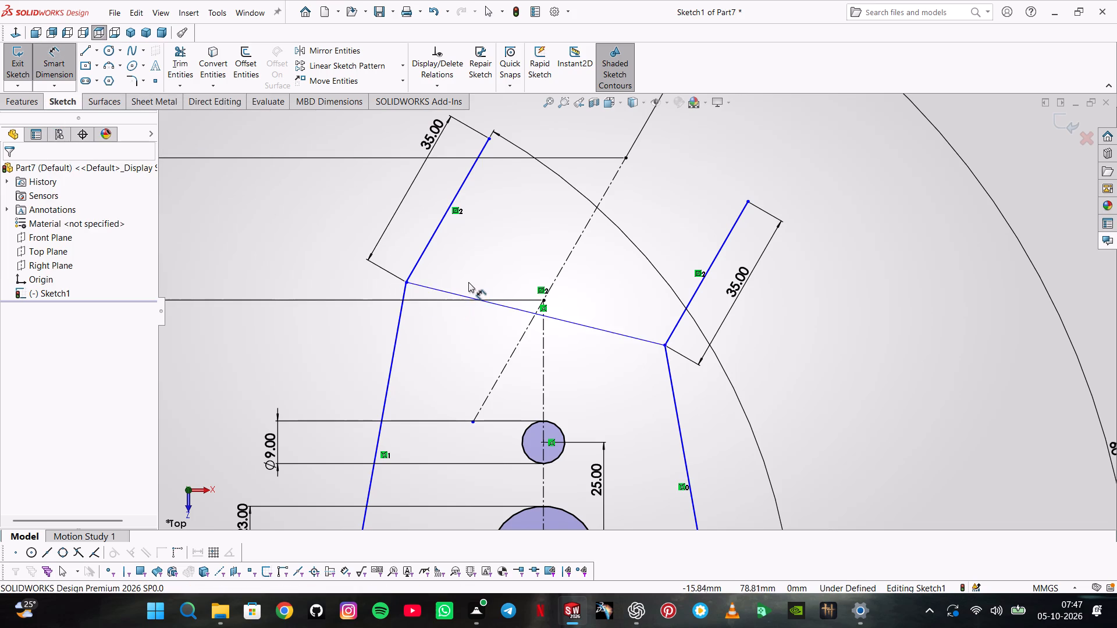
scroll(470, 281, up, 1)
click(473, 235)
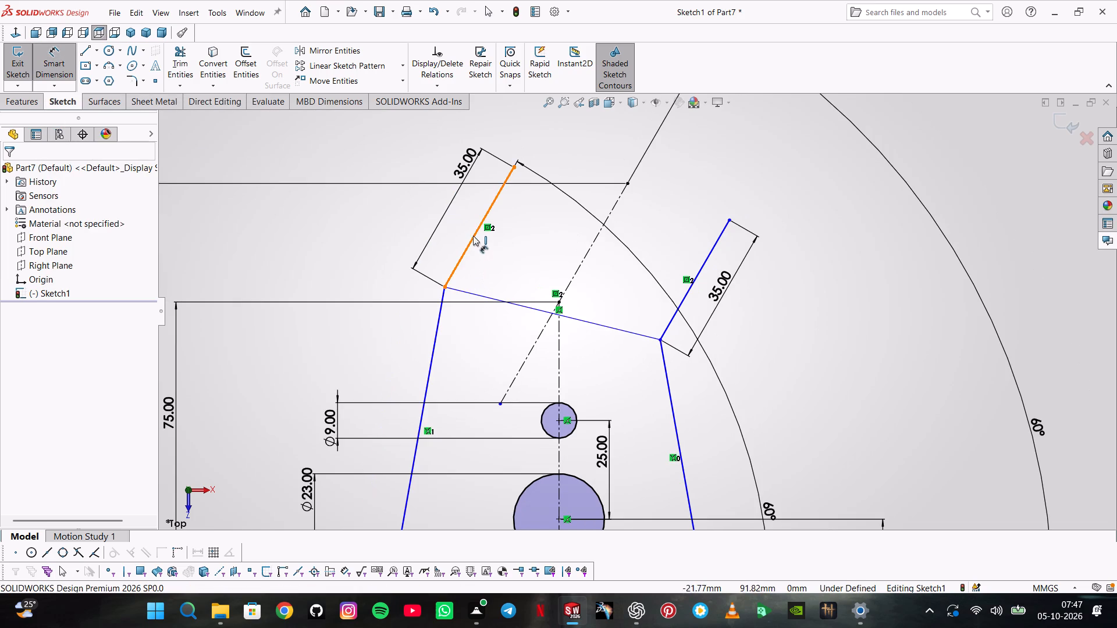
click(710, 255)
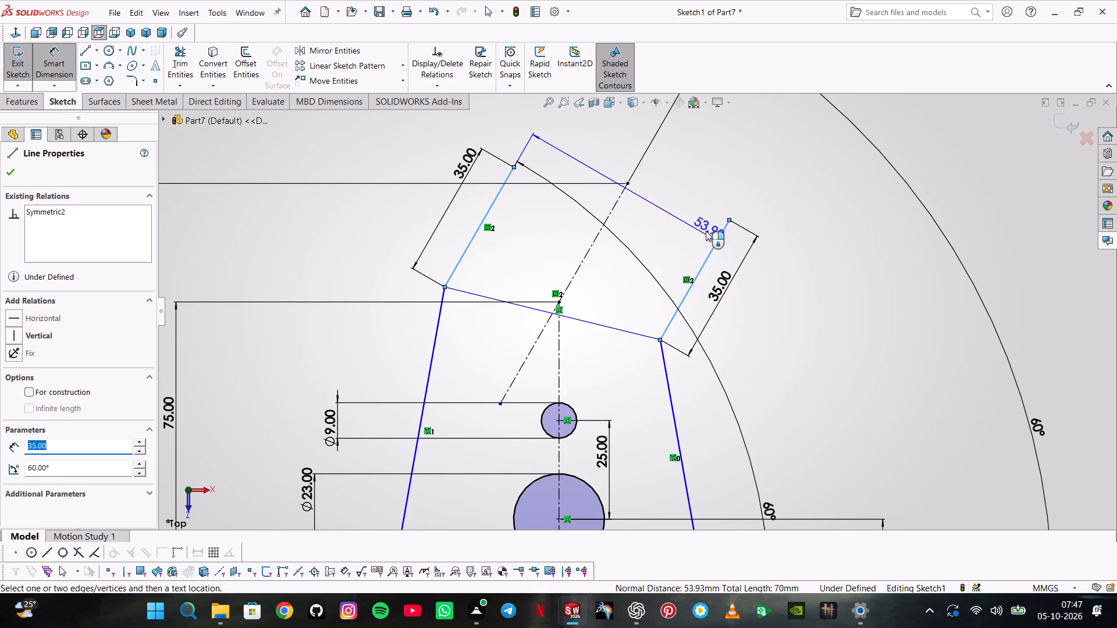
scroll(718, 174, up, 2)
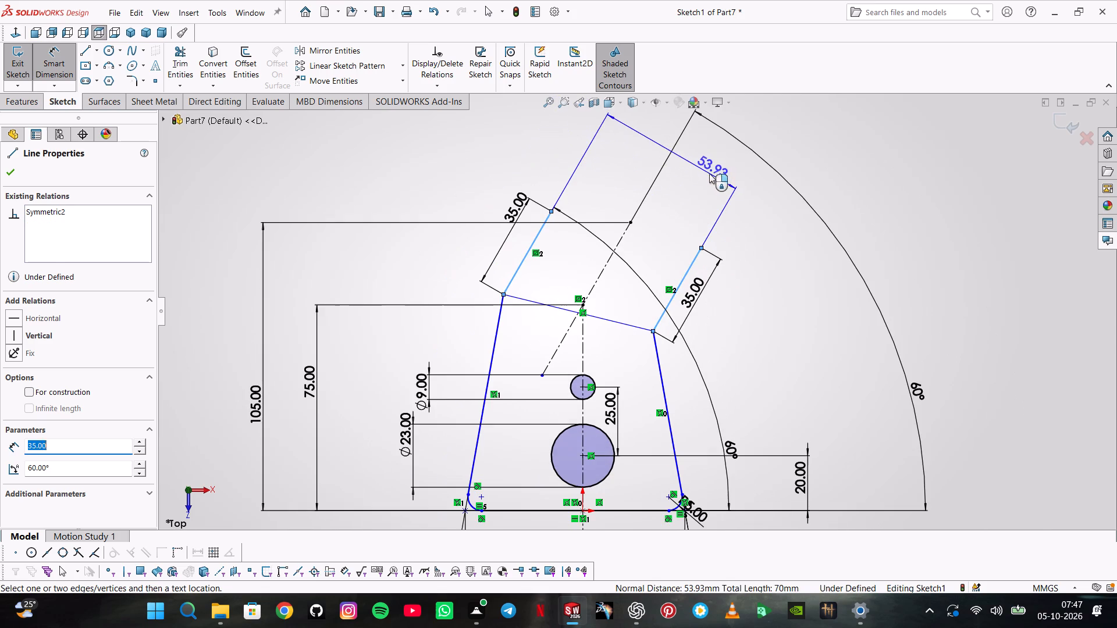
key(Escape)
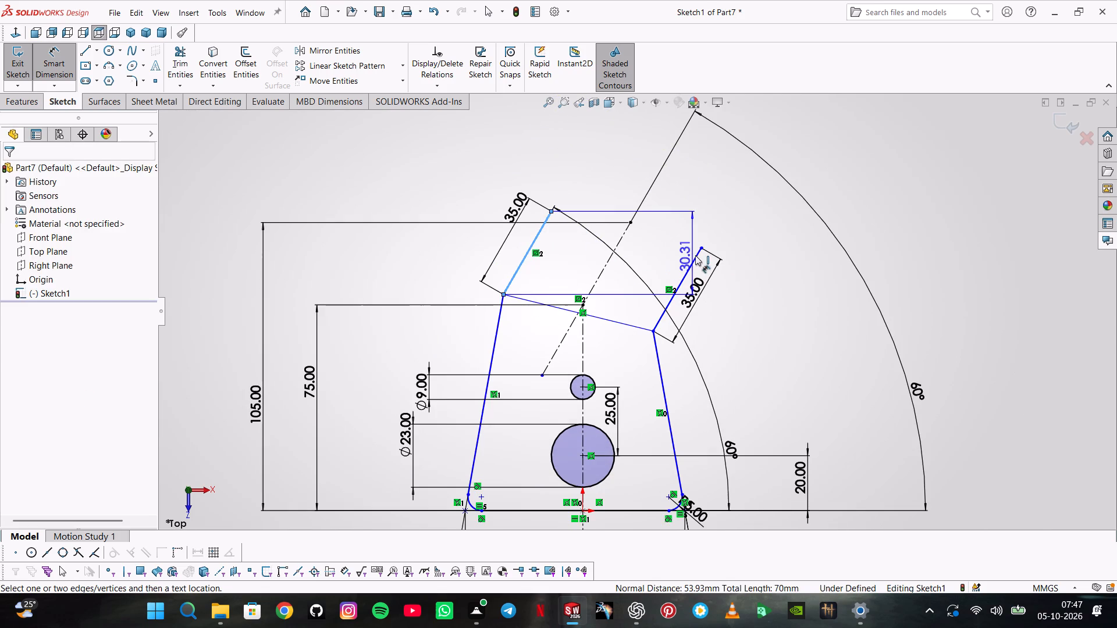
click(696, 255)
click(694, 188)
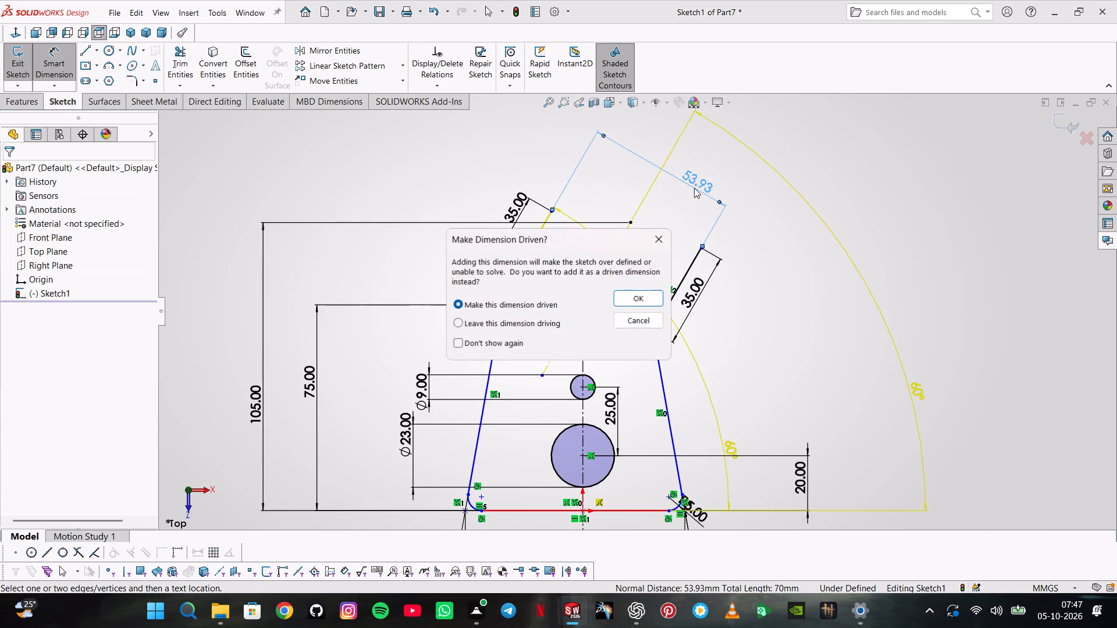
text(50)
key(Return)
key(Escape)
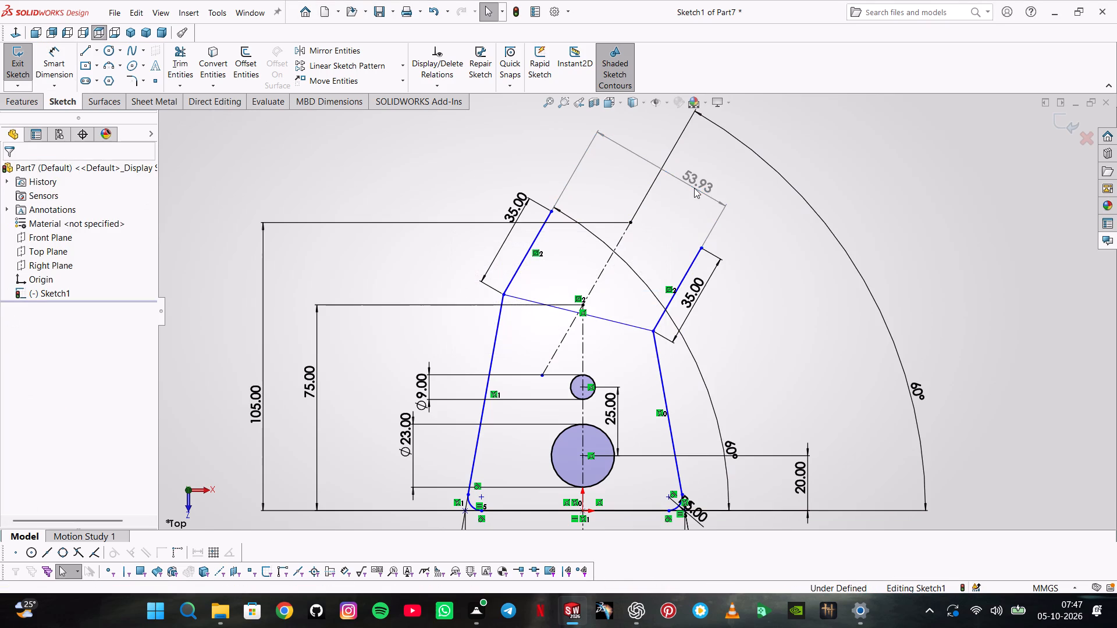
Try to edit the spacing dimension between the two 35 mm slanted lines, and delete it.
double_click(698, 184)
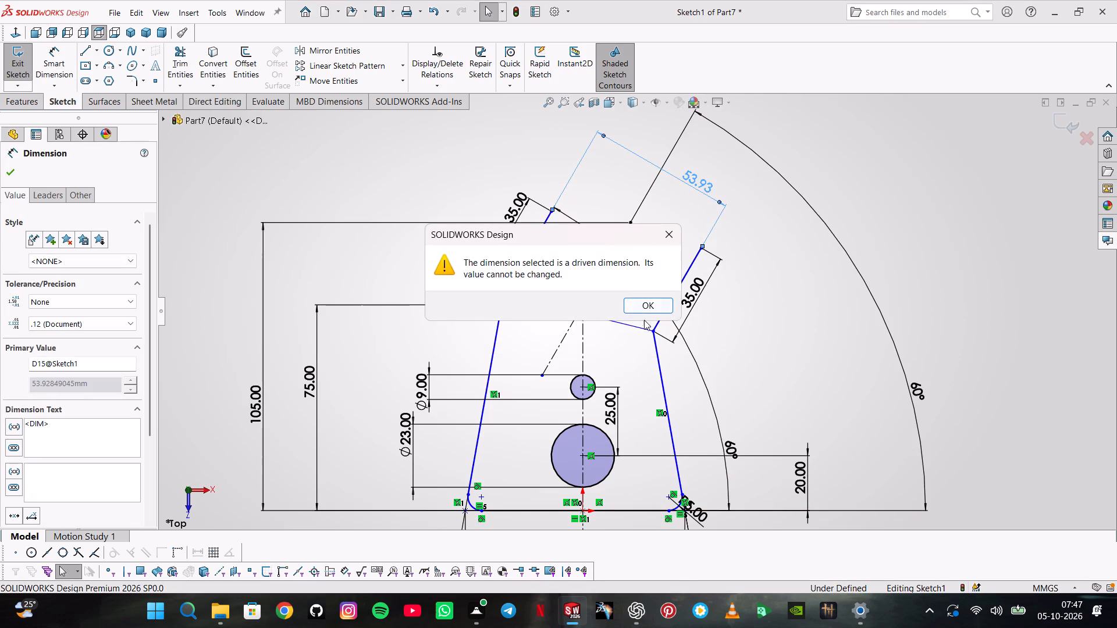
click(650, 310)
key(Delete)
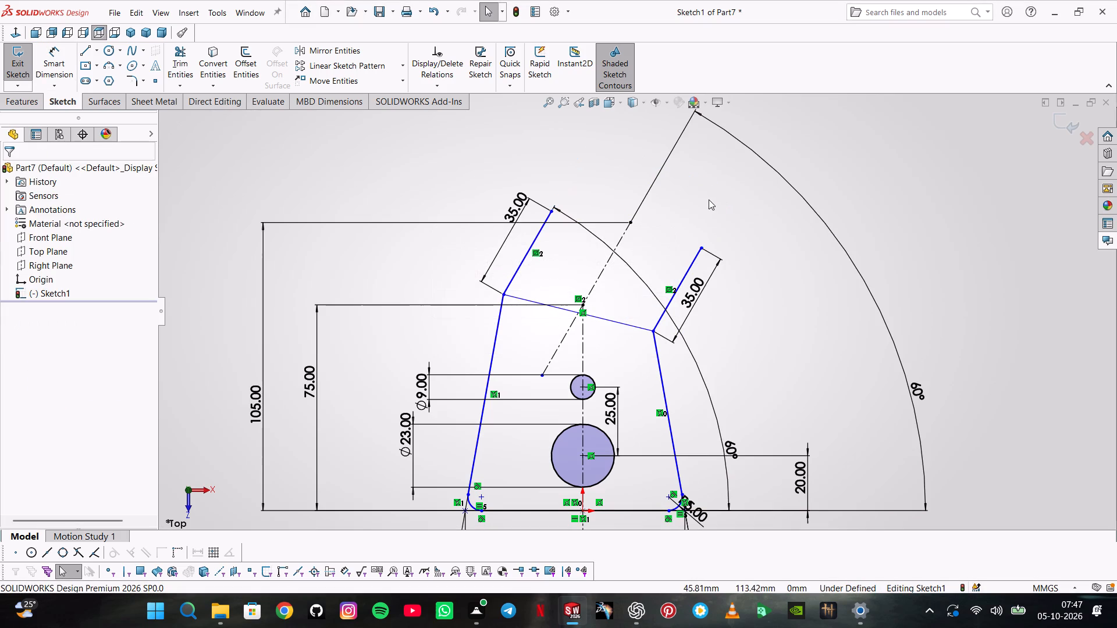
Dimension the distance between the two 35 mm slanted lines as 50 mm.
click(41, 51)
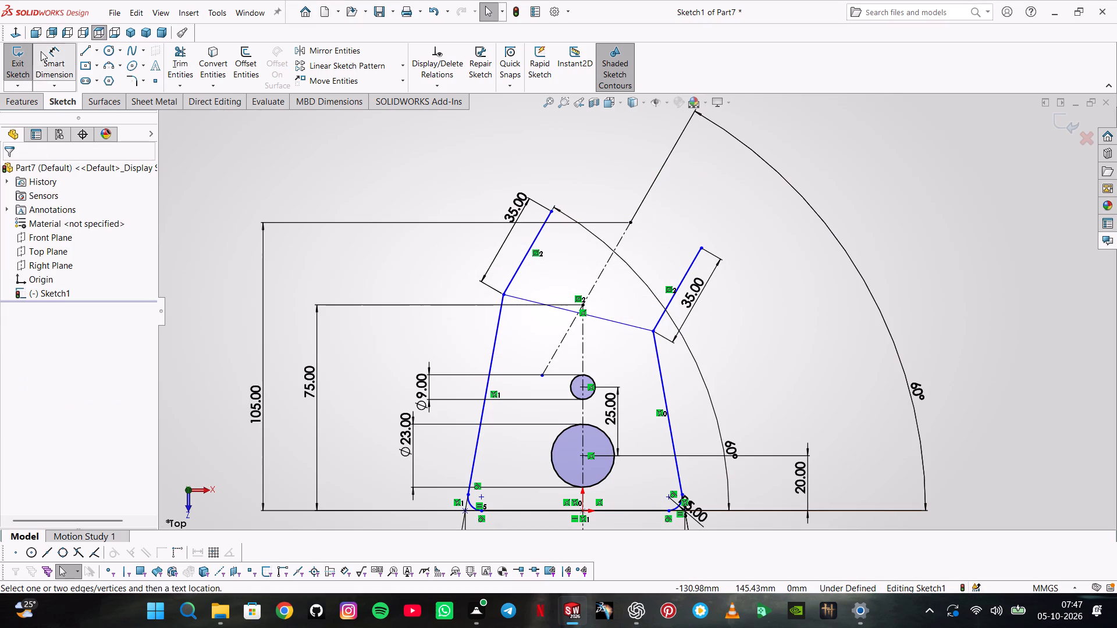
click(550, 208)
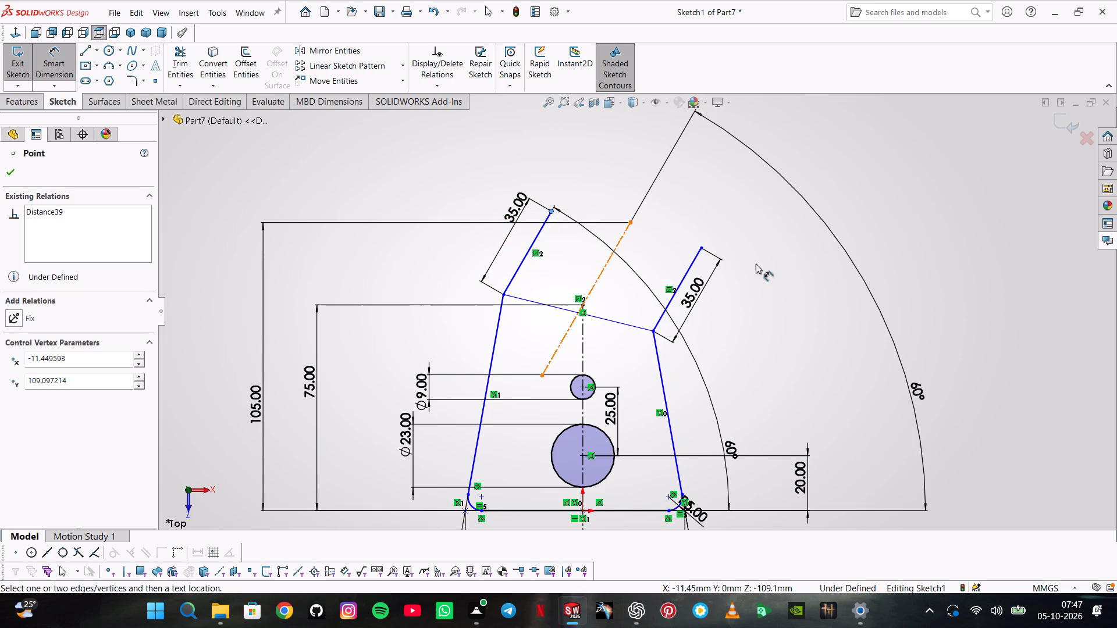
click(702, 247)
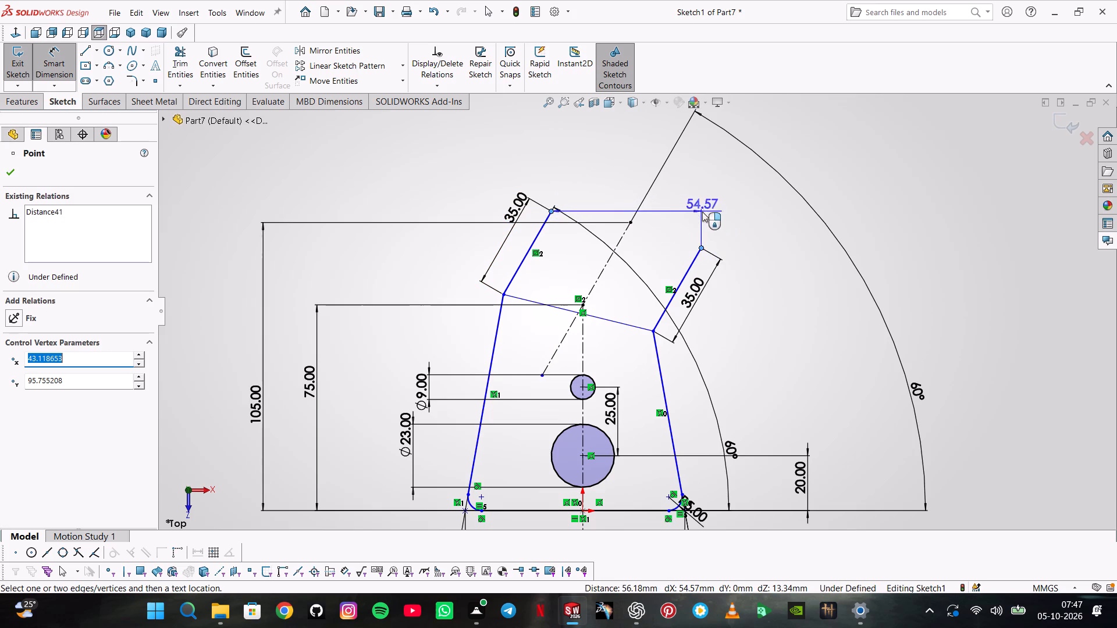
key(Escape)
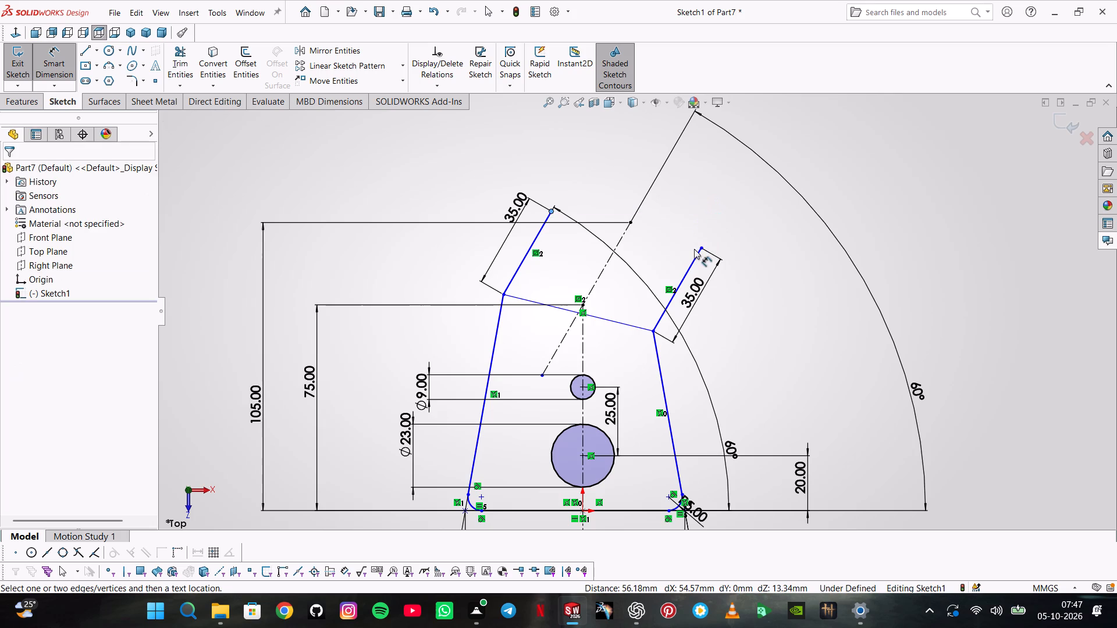
click(698, 258)
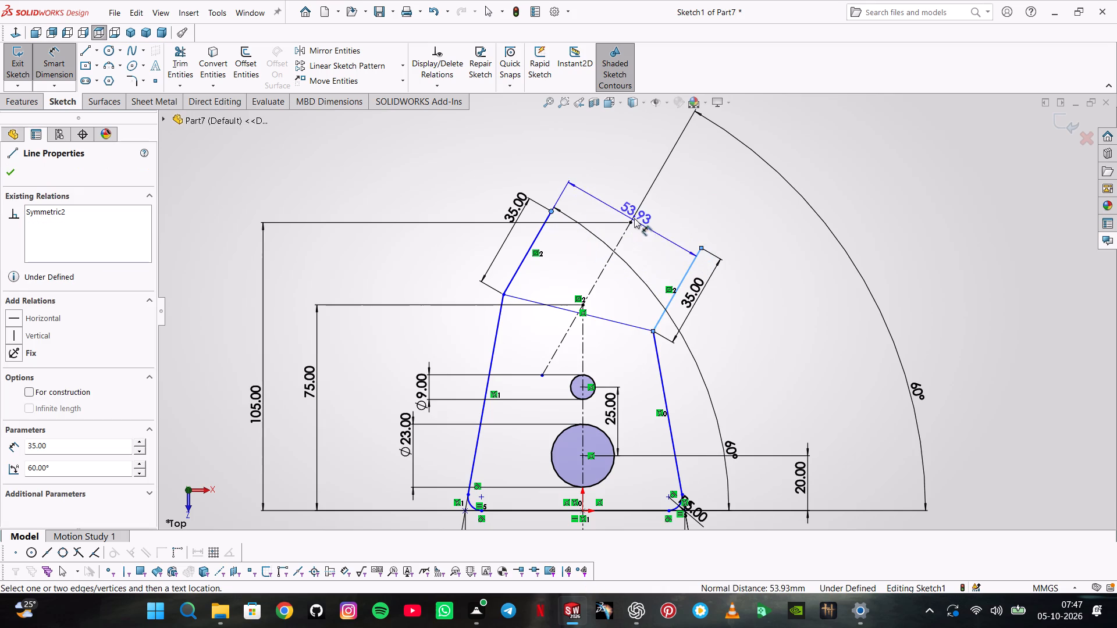
click(657, 198)
text(50)
key(Return)
key(Escape)
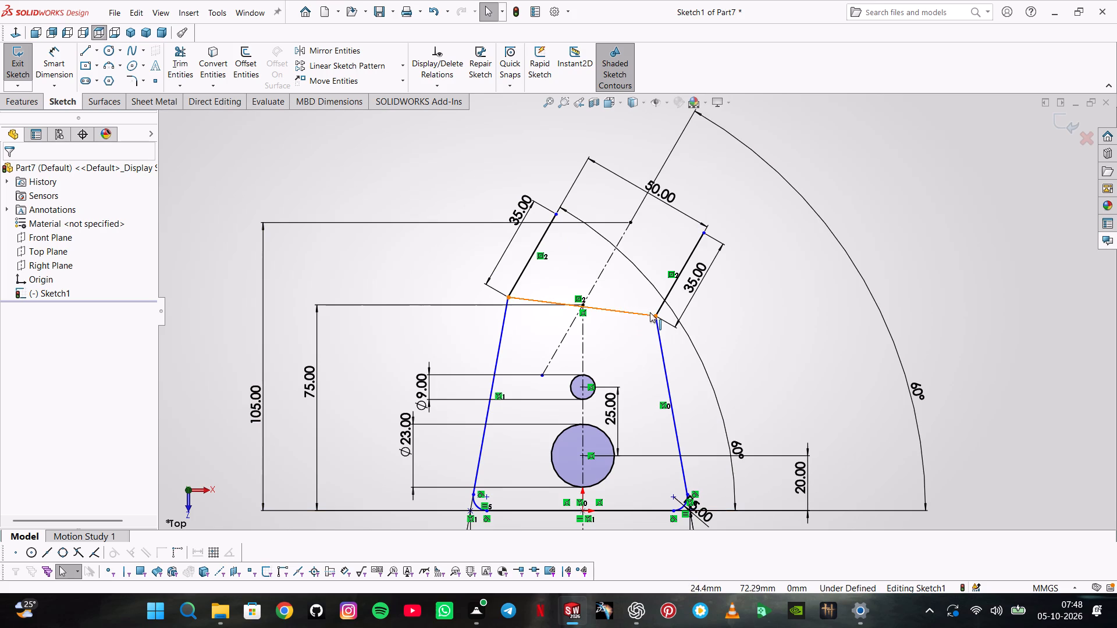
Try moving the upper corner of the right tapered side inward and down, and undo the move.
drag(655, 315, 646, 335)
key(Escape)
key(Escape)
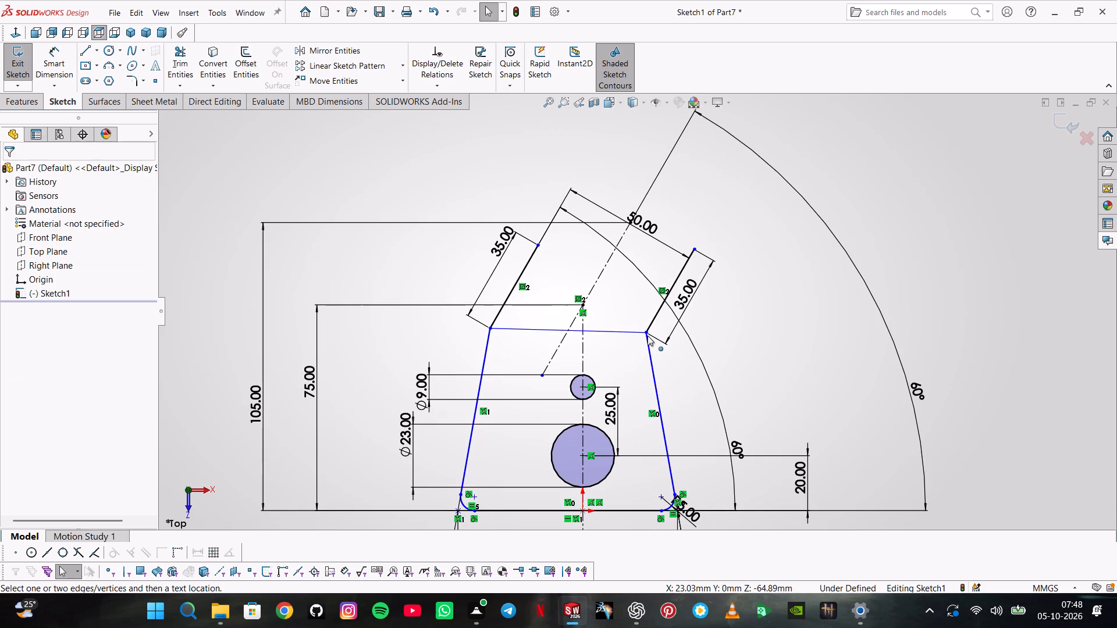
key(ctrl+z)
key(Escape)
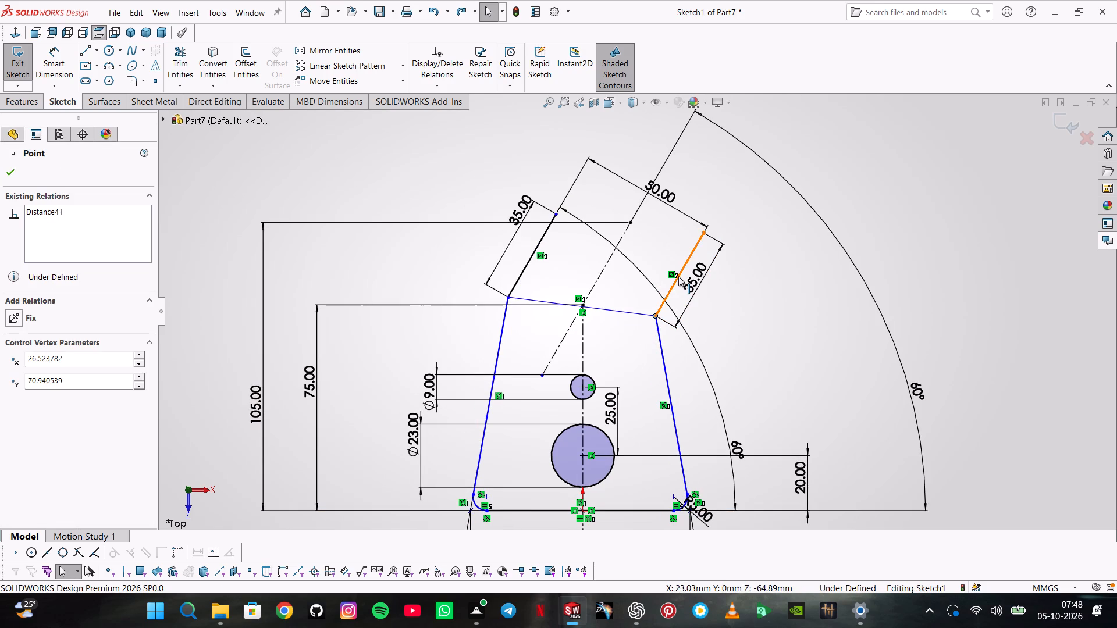
Delete the 35 mm slanted line rising from the upper corner of the right tapered side.
click(678, 276)
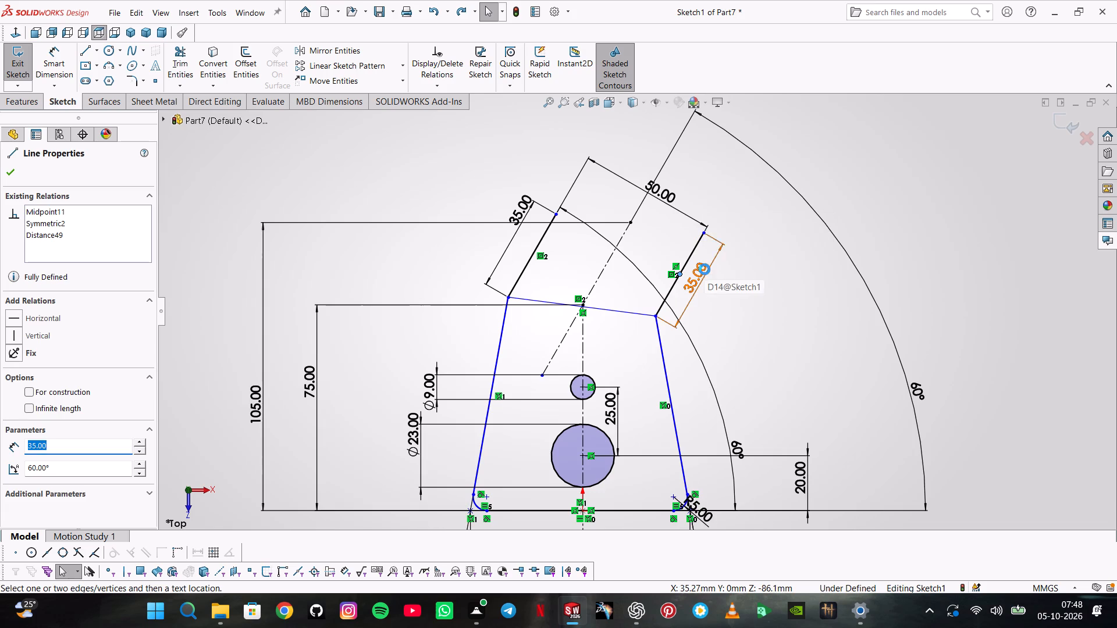
key(Delete)
click(668, 305)
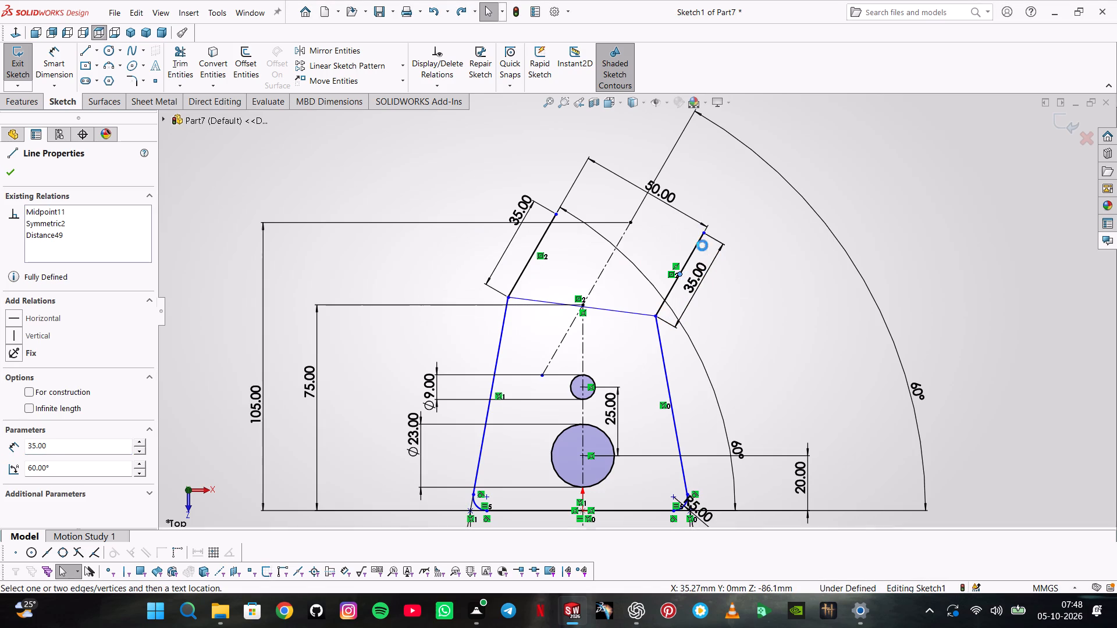
click(698, 248)
key(Delete)
key(Return)
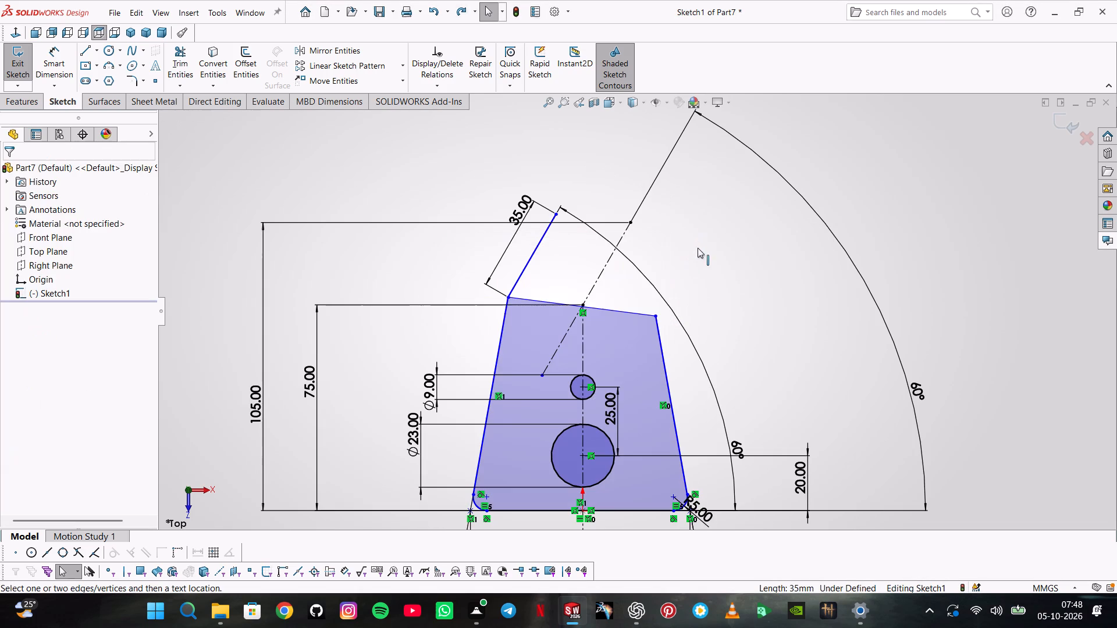
Sketch a free slanted line about 37 mm long near the upper corner of the right tapered side.
click(90, 53)
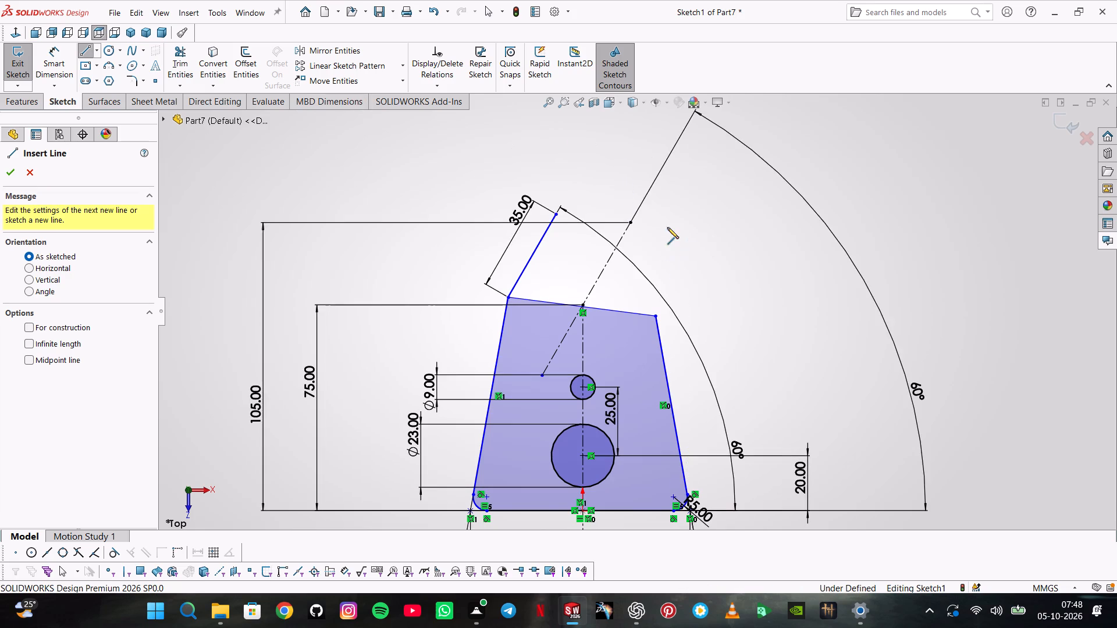
click(673, 243)
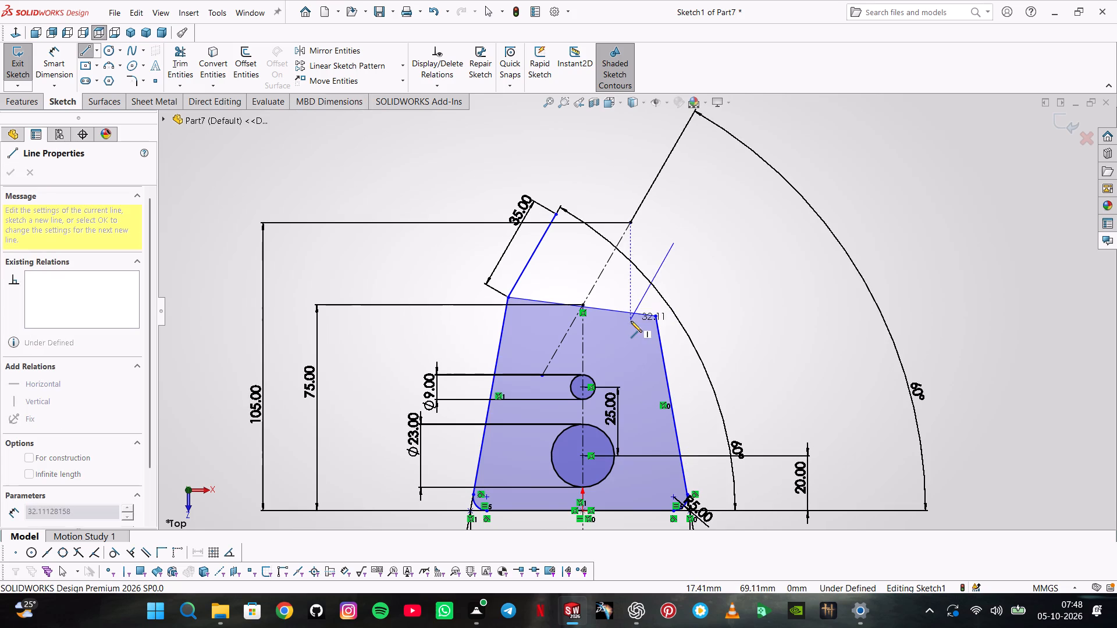
click(635, 336)
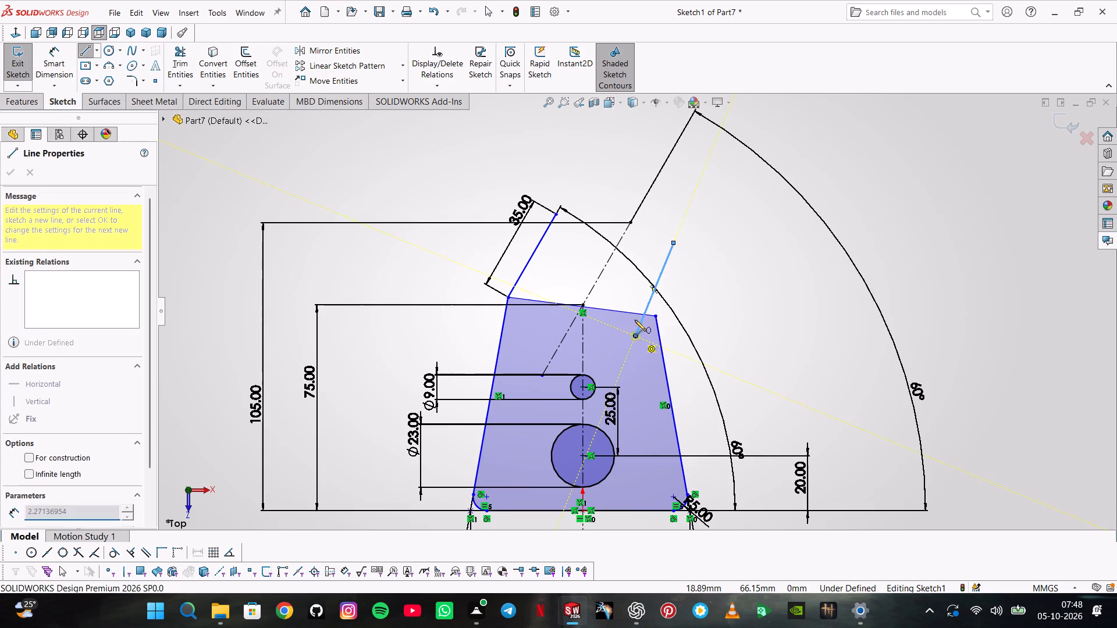
double_click(631, 291)
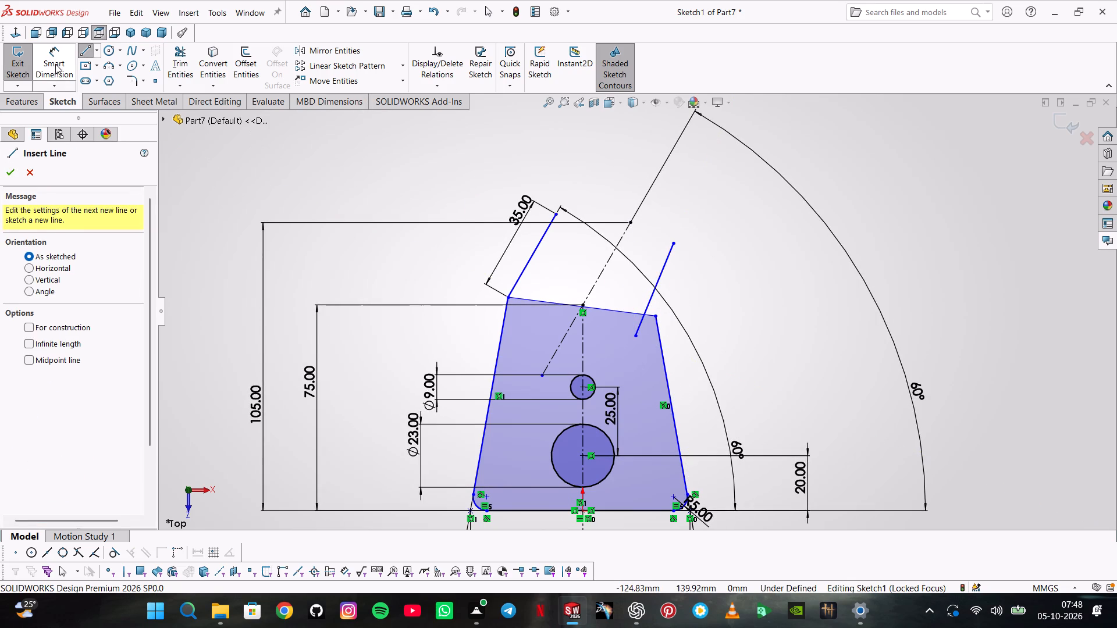
click(55, 64)
key(Escape)
key(Escape)
Make the new slanted line symmetric to the left 35 mm line about the 60° construction line.
click(618, 241)
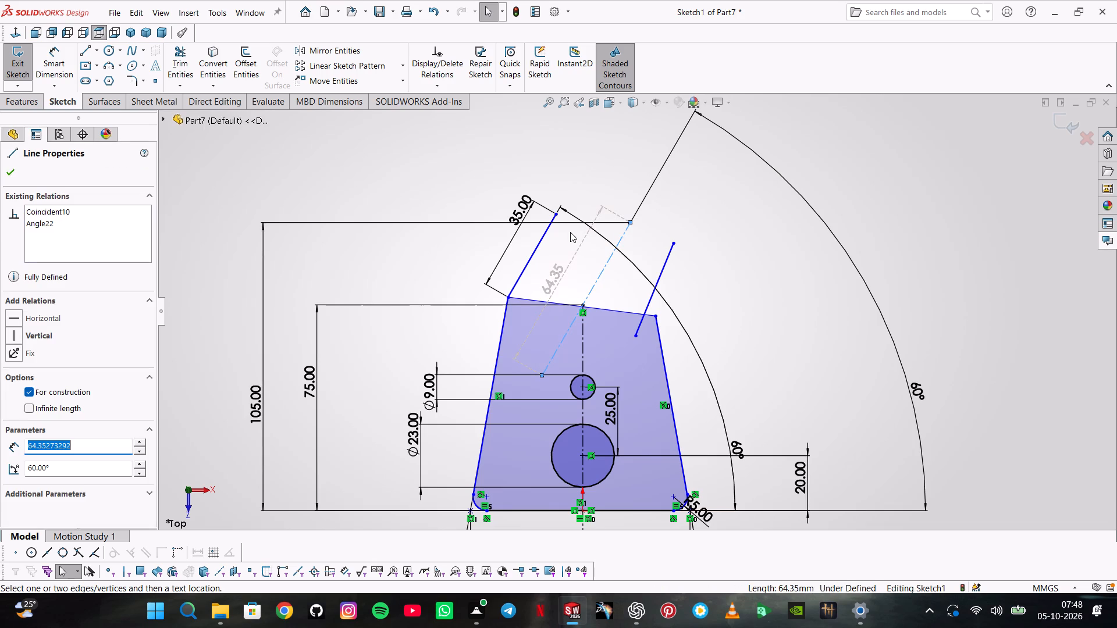
ctrl+click(539, 236)
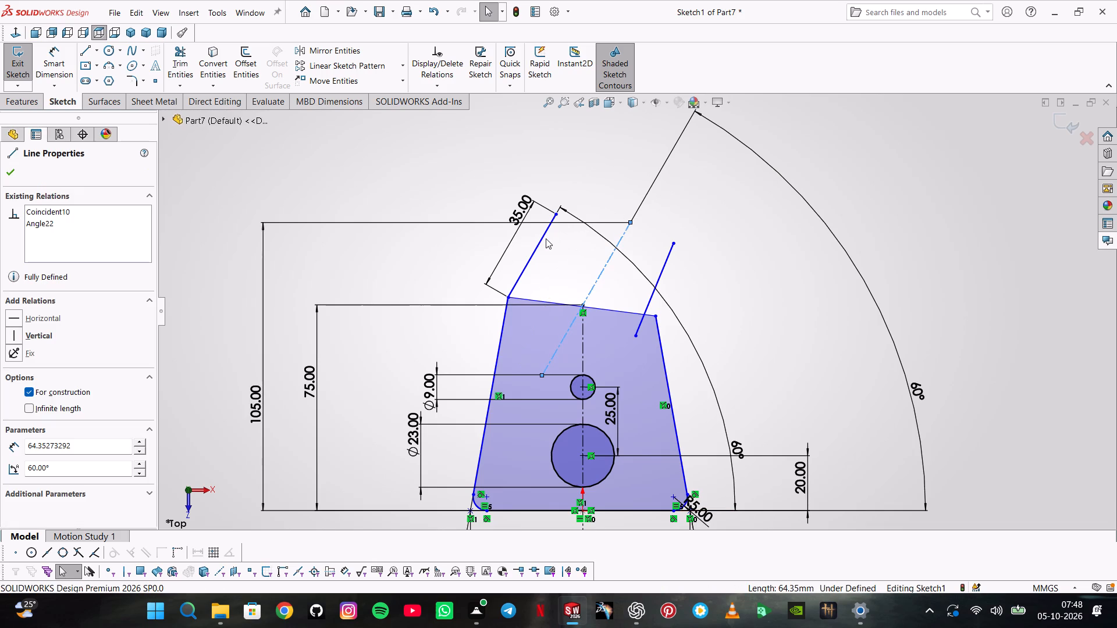
ctrl+click(543, 238)
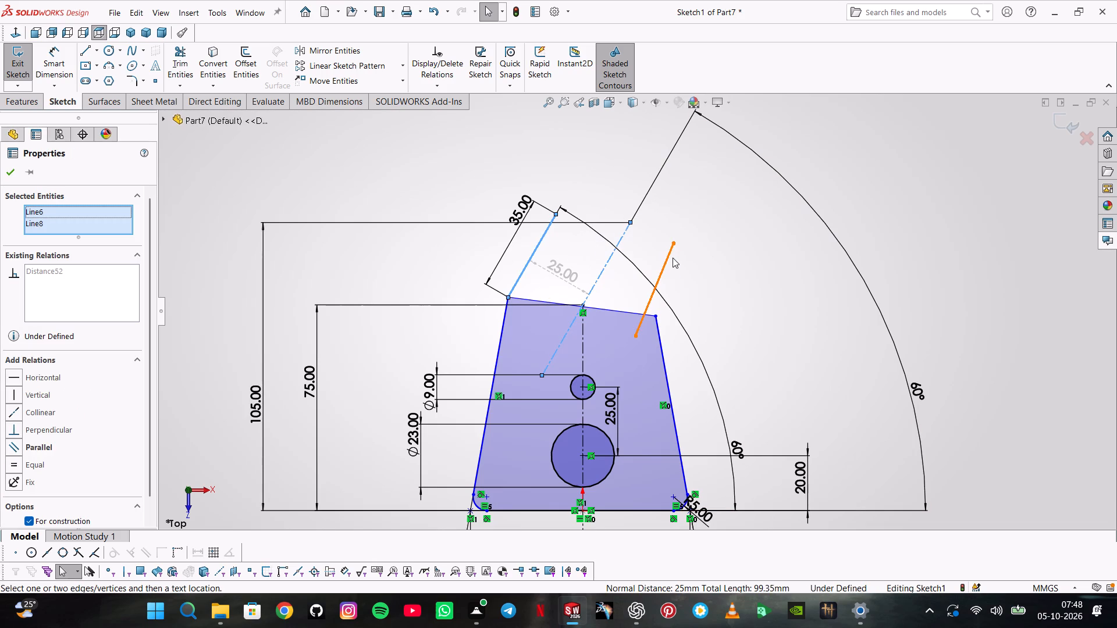
ctrl+click(668, 259)
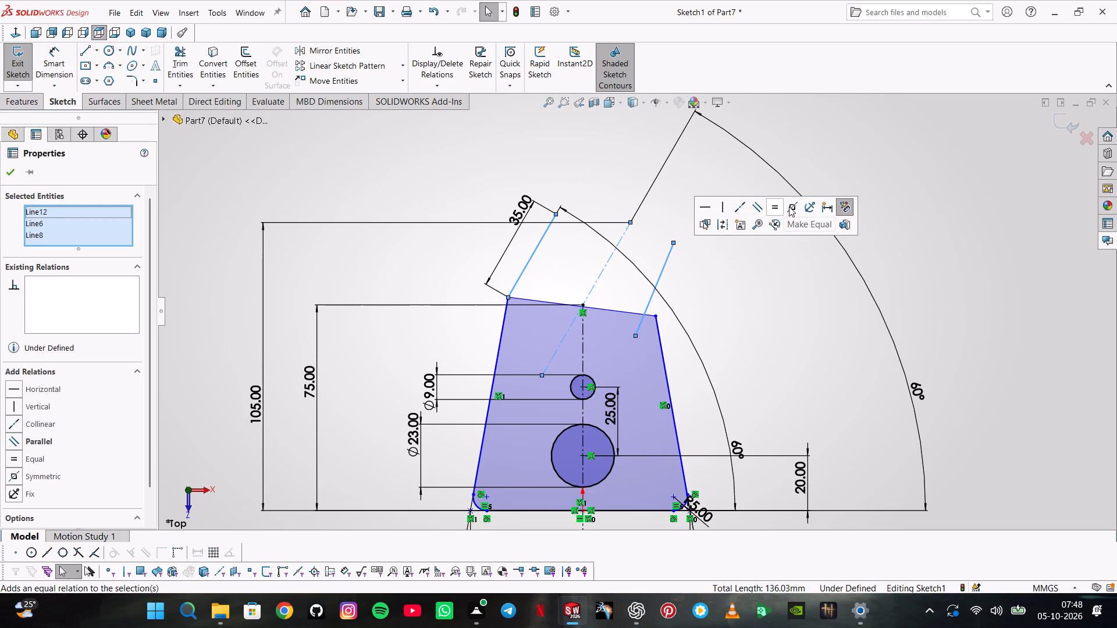
click(789, 206)
click(636, 177)
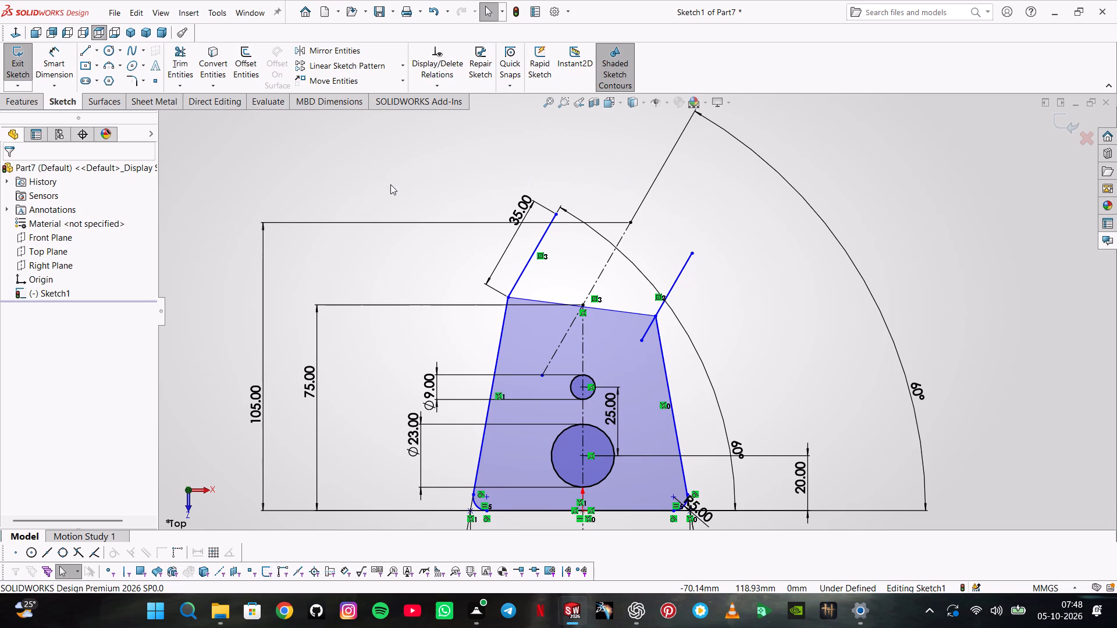
Dimension the distance from the right tapered side's upper corner to the new slanted line's upper endpoint as 25 mm.
click(65, 64)
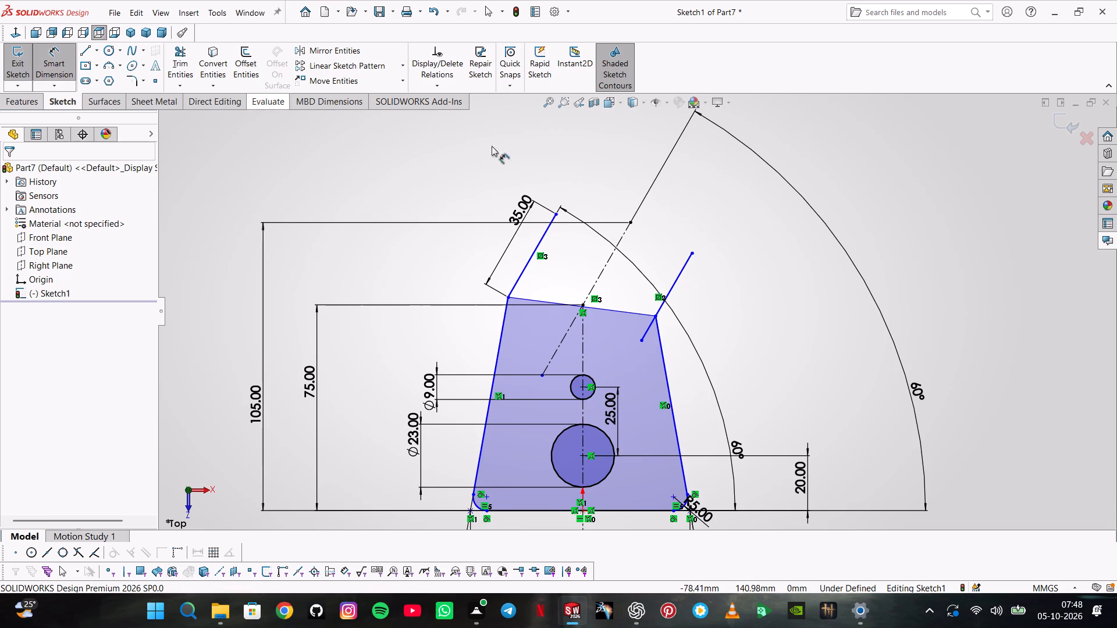
click(656, 315)
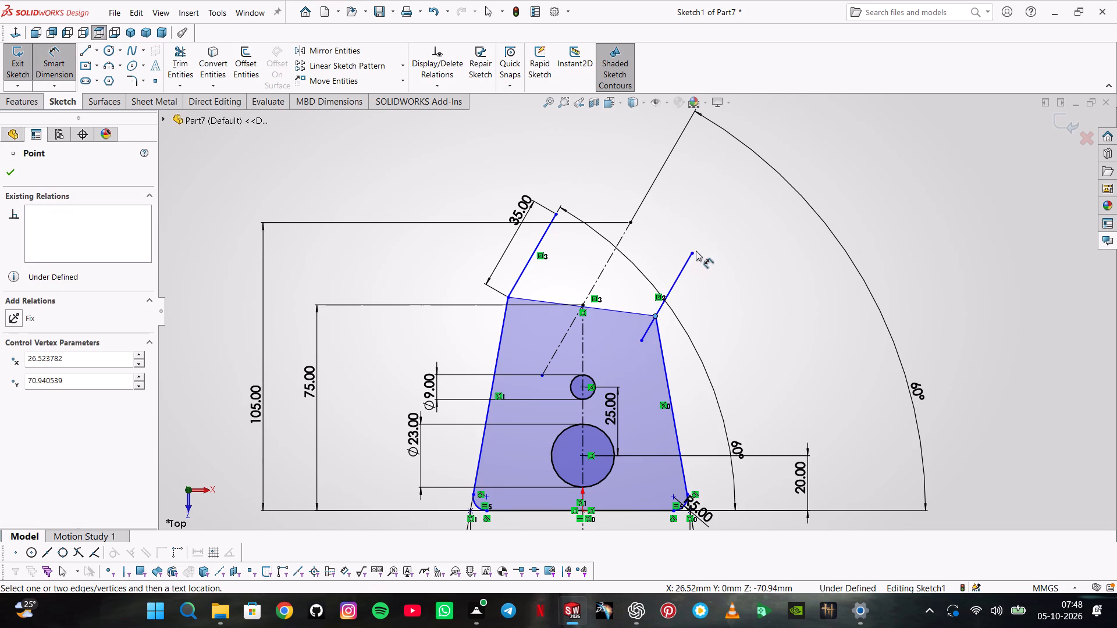
click(693, 252)
click(696, 329)
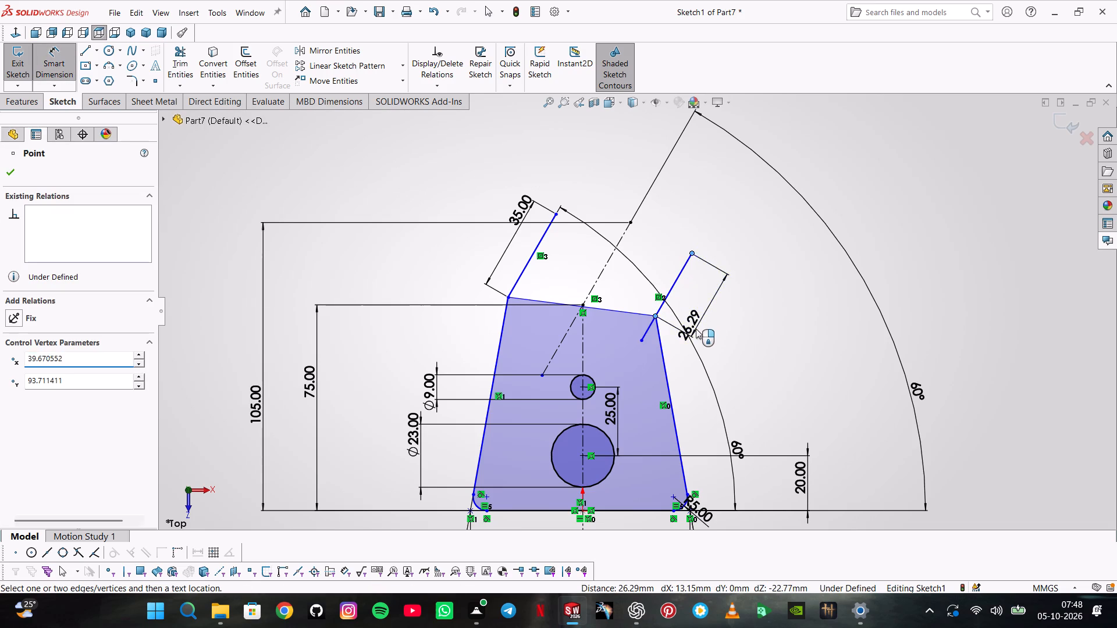
text(25)
key(Return)
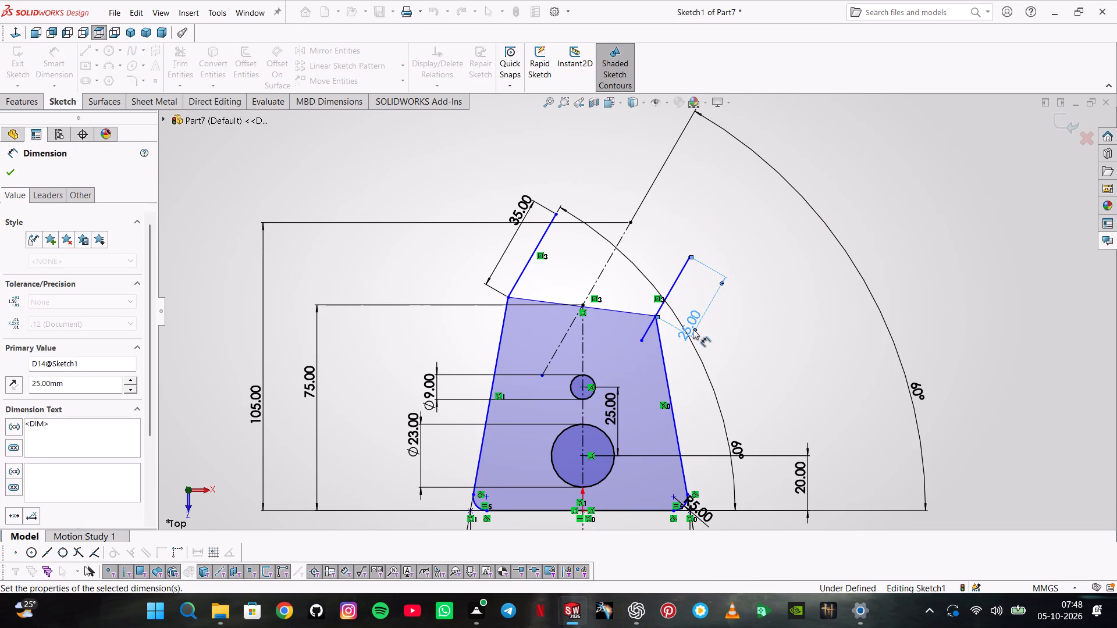
Dimension the length of the new right slanted line as 35 mm.
click(660, 306)
click(706, 356)
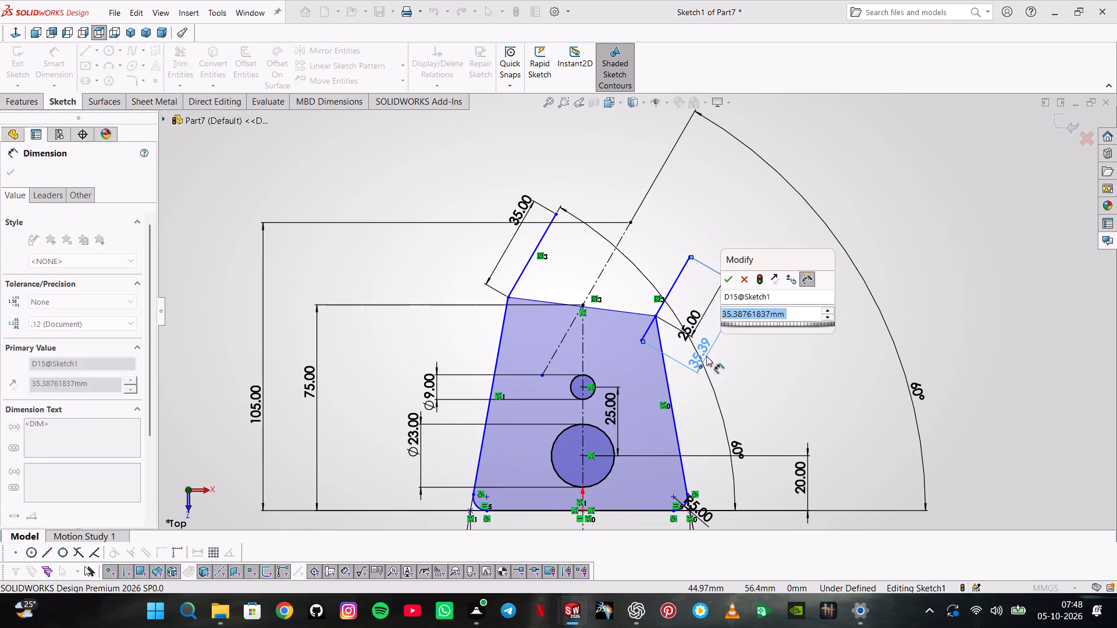
text(35)
key(Return)
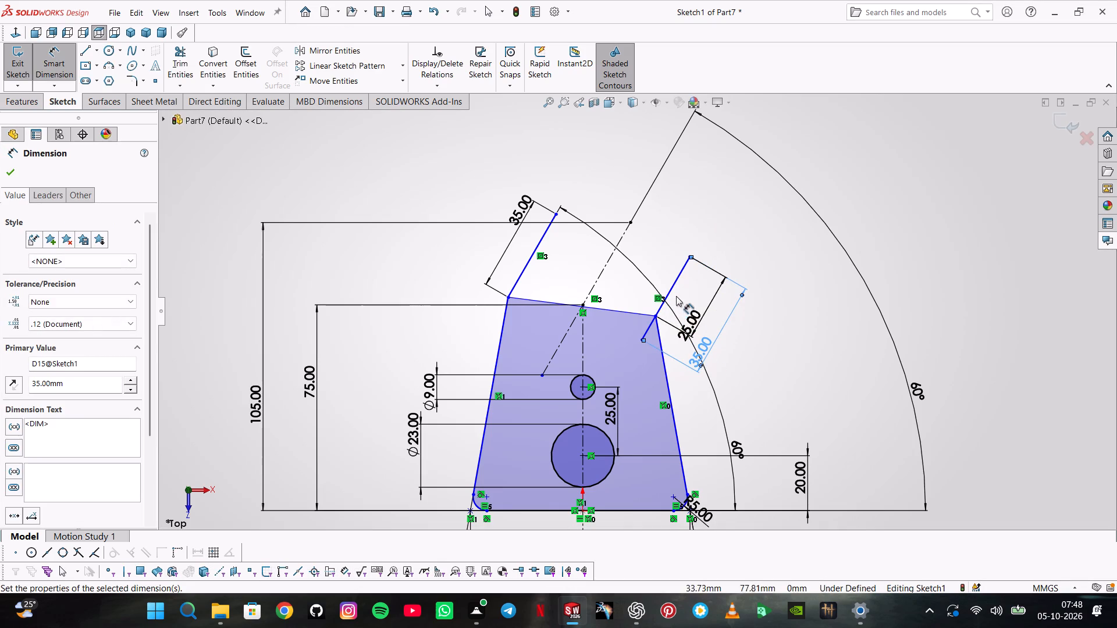
key(Escape)
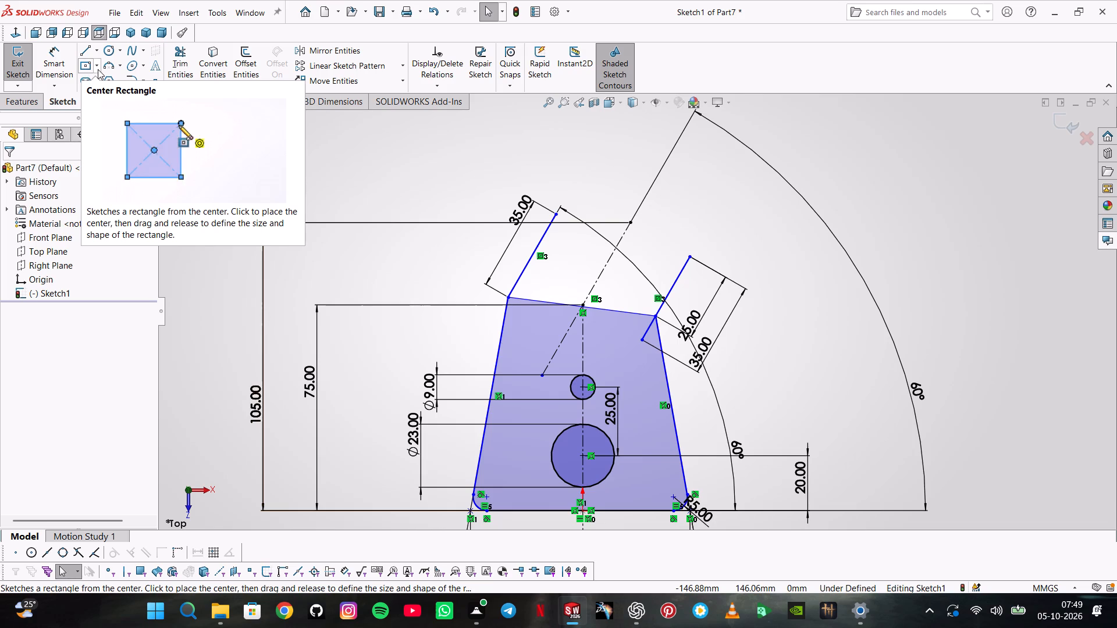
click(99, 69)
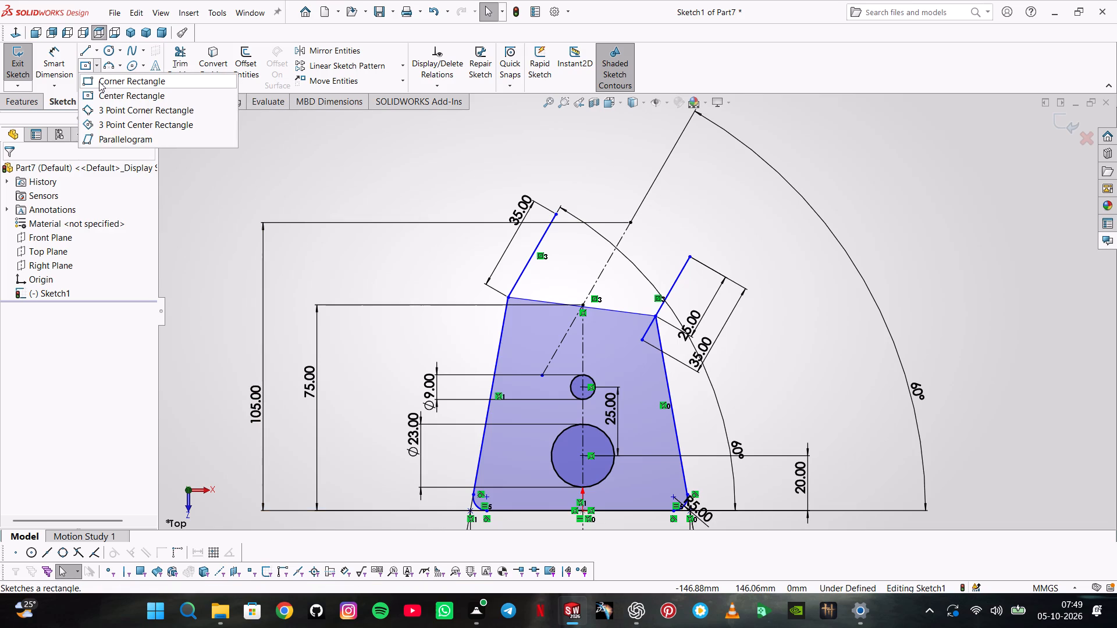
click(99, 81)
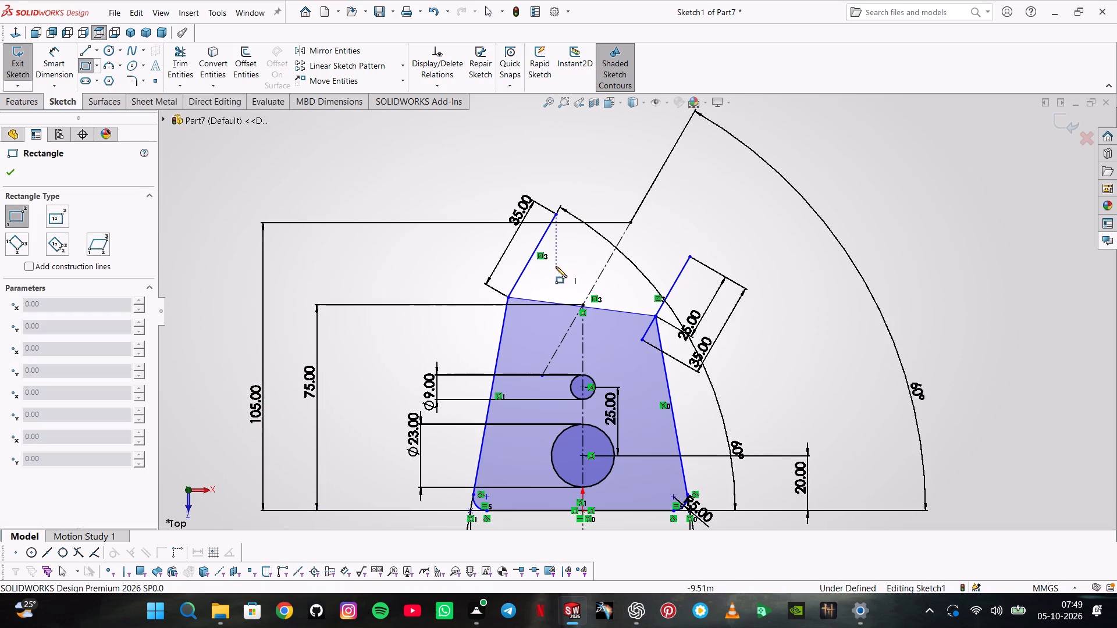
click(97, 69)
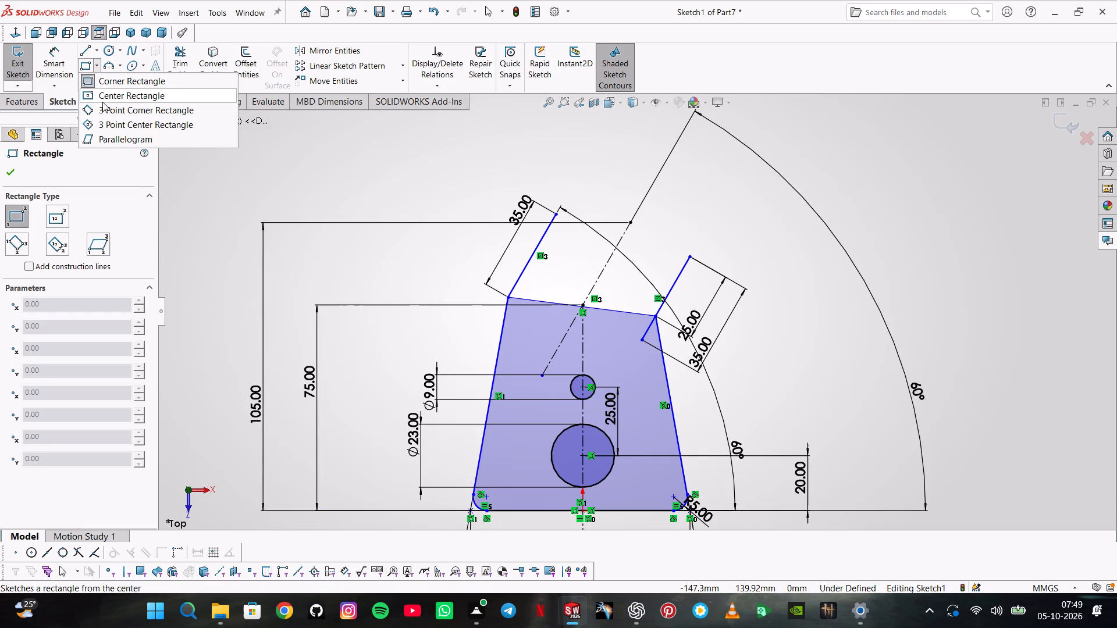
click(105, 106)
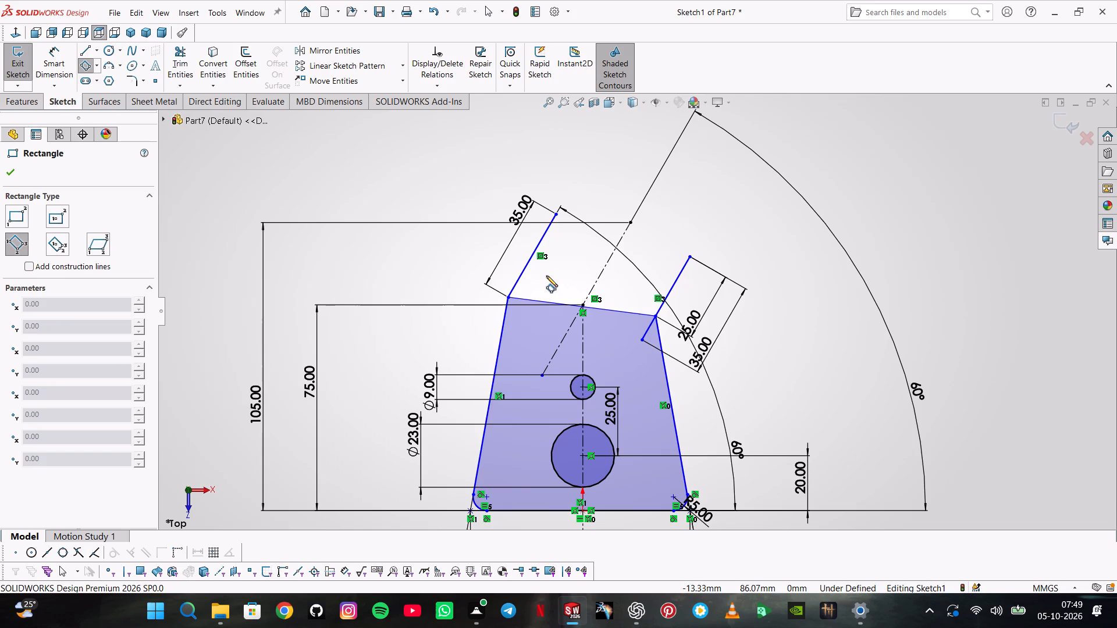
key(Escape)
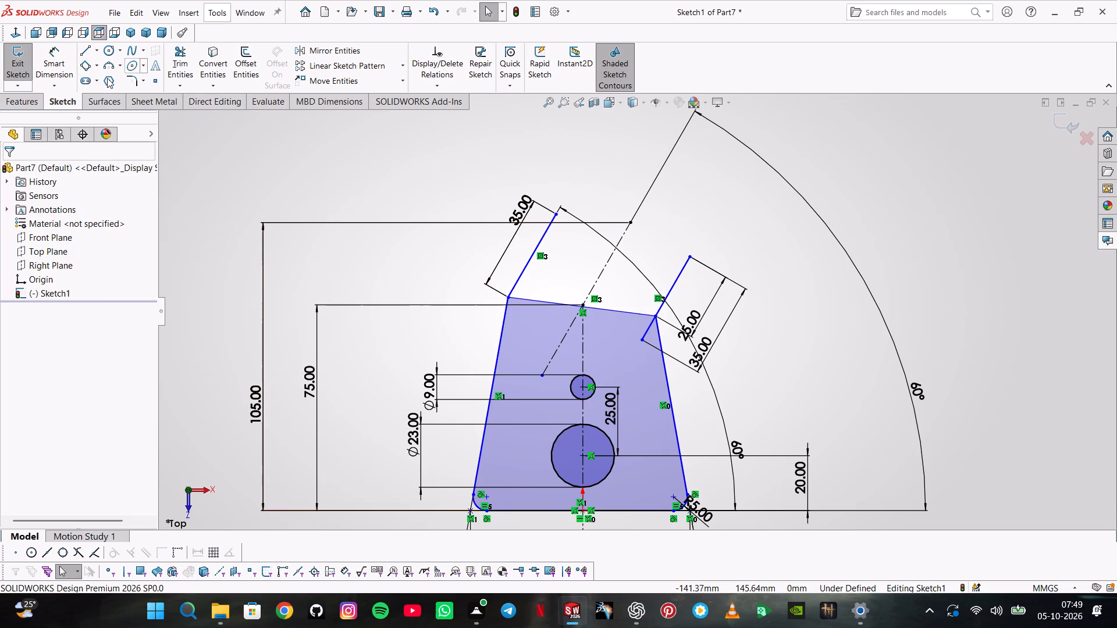
Offset the left 35 mm slanted line 10 mm inward, toward the 60° construction line, with the offset dimension added.
click(245, 54)
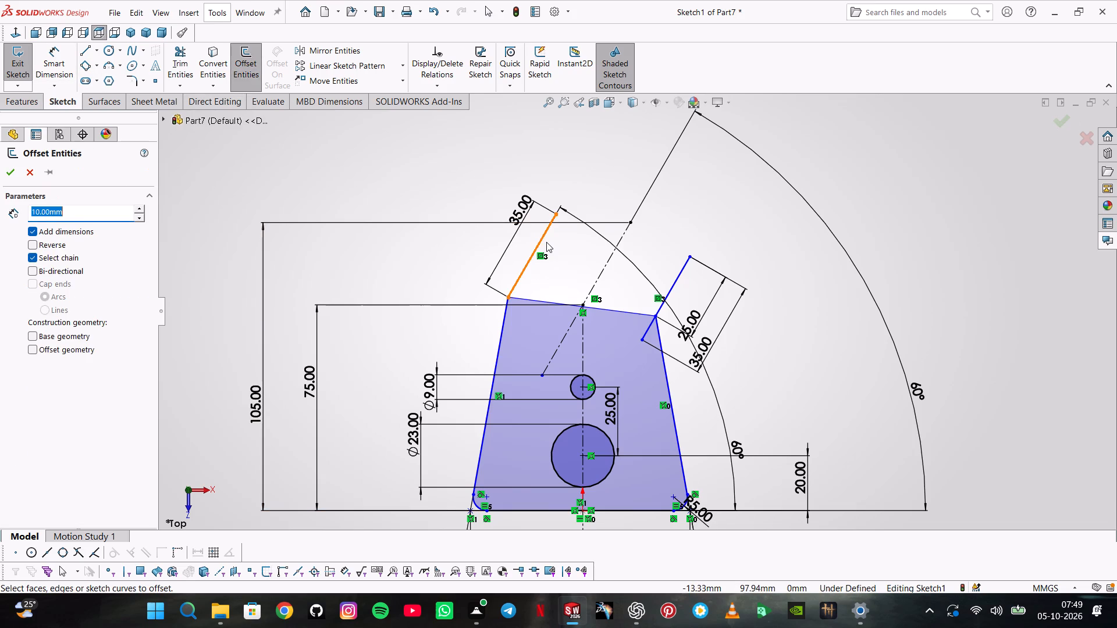
click(545, 240)
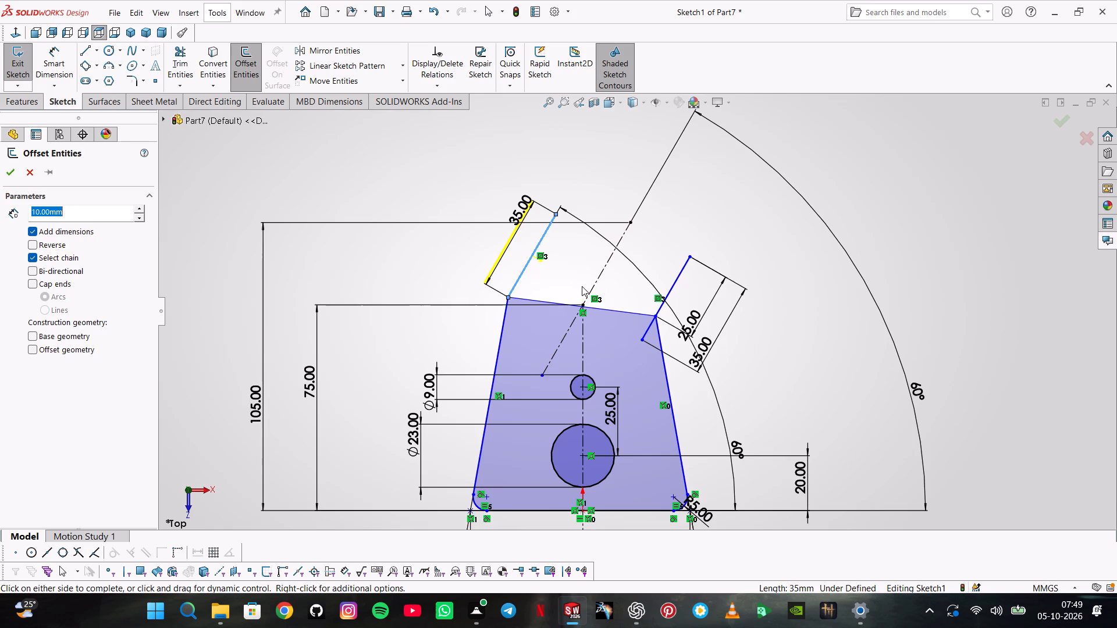
click(66, 242)
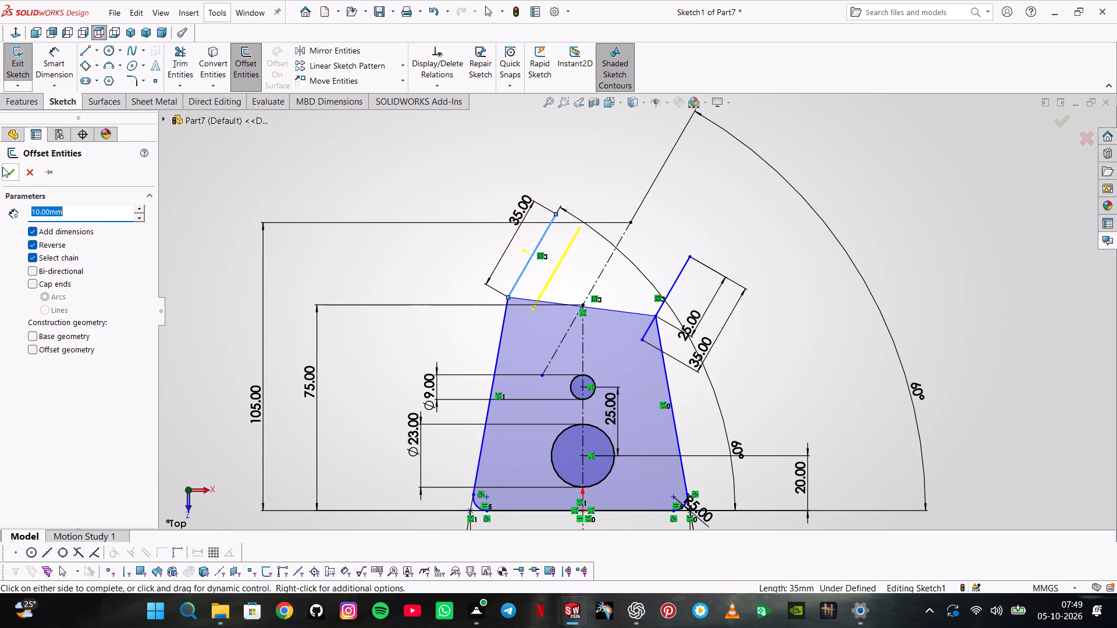
click(2, 167)
Offset the right 35 mm slanted line 10 mm inward, toward the 60° construction line.
click(680, 274)
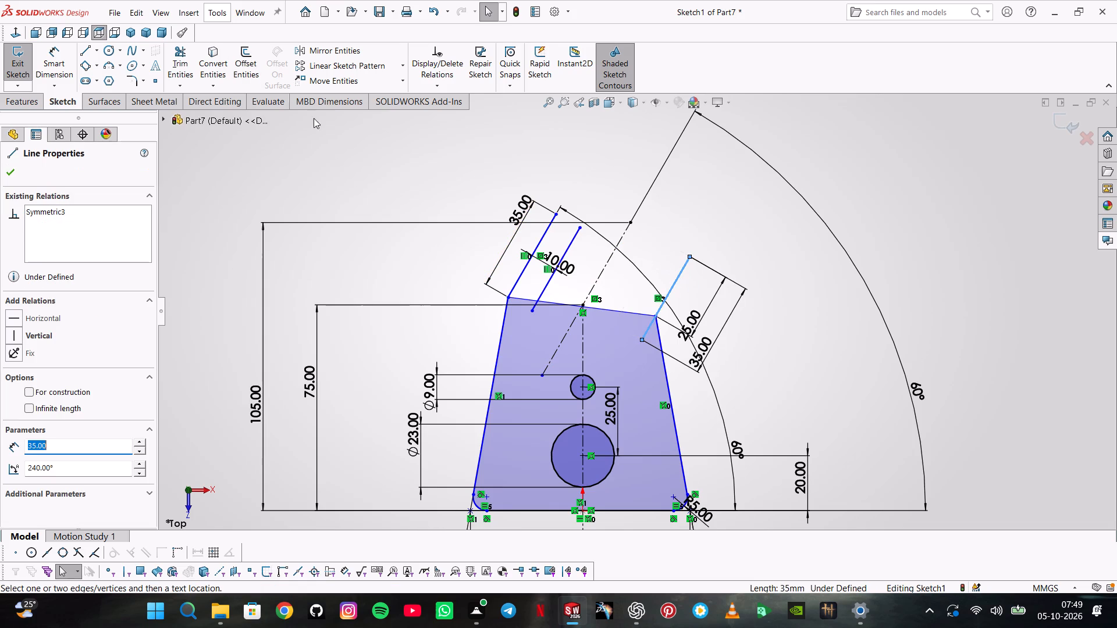
click(254, 66)
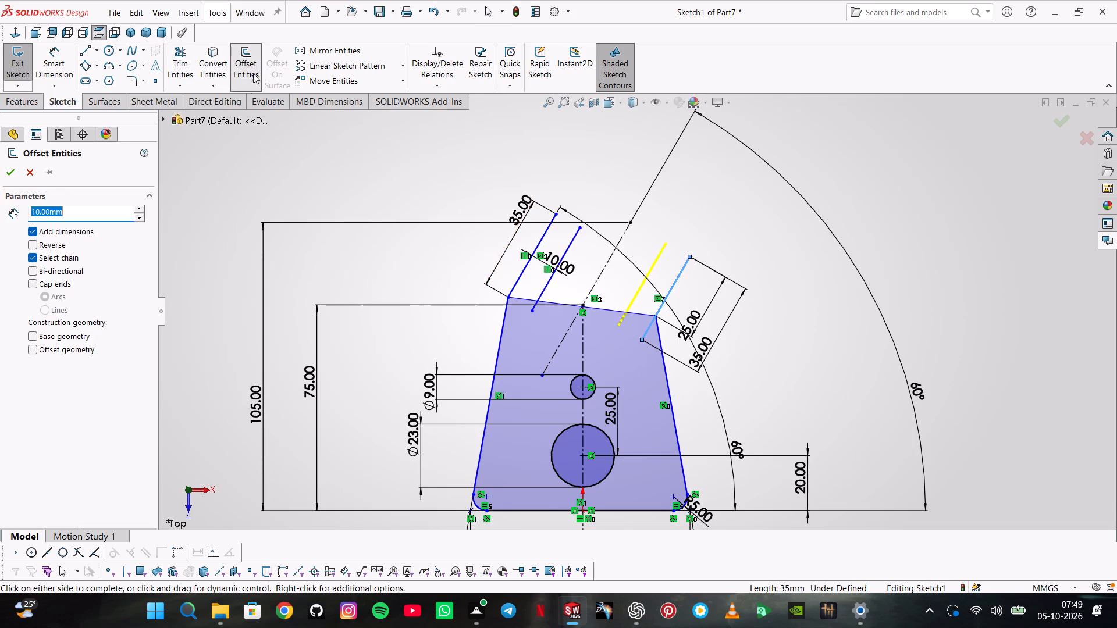
click(4, 170)
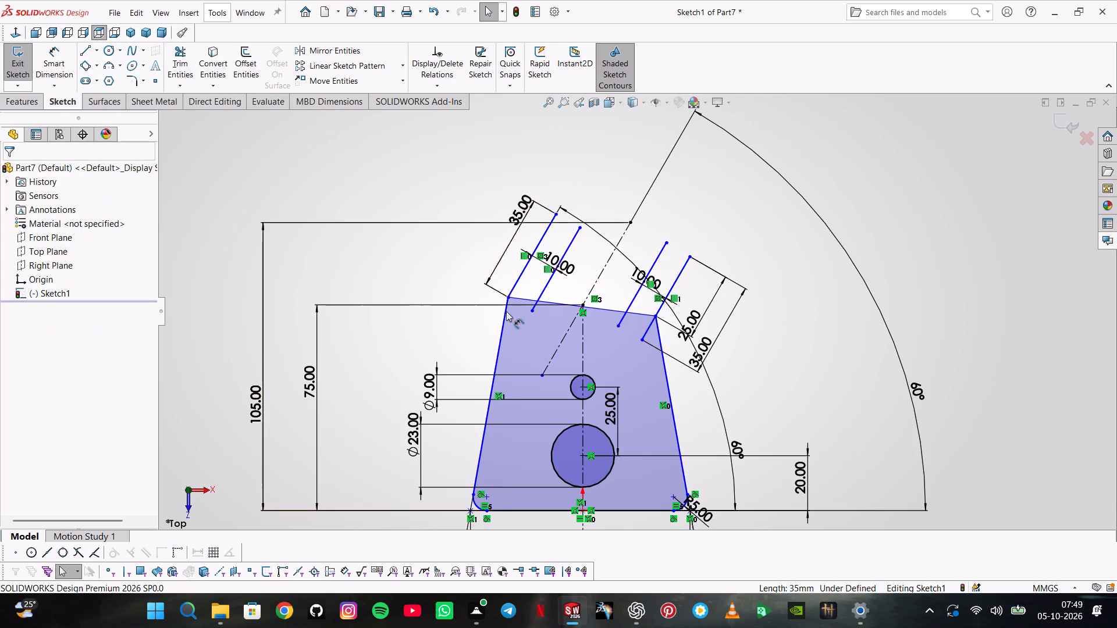
Offset only the profile's sloping top edge 10 mm outward, above the profile, without chaining the connected lines.
click(575, 305)
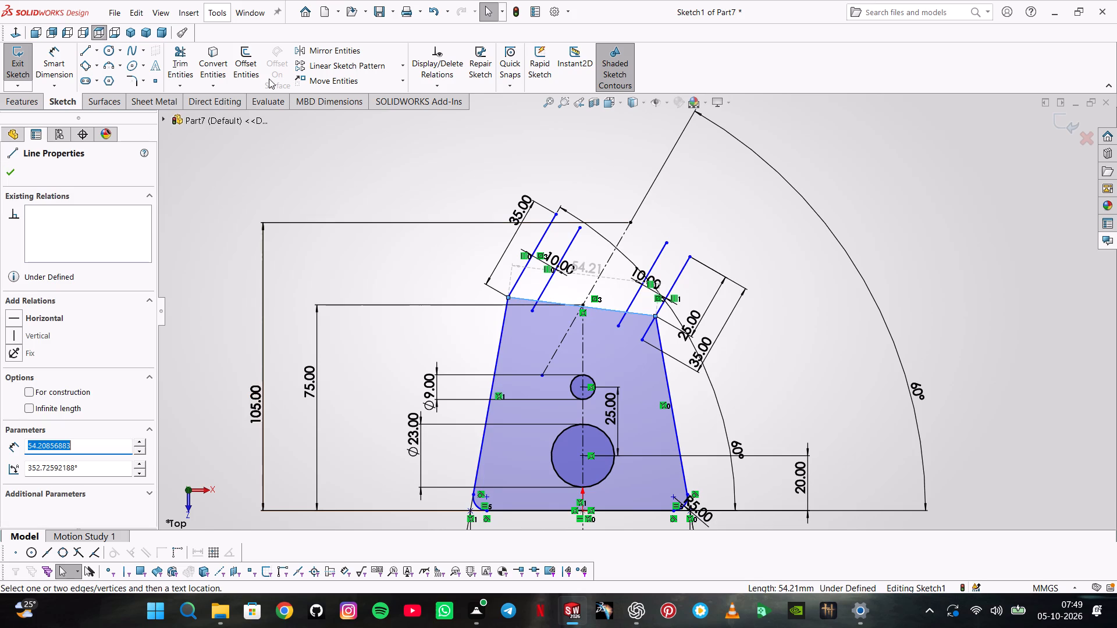
click(254, 67)
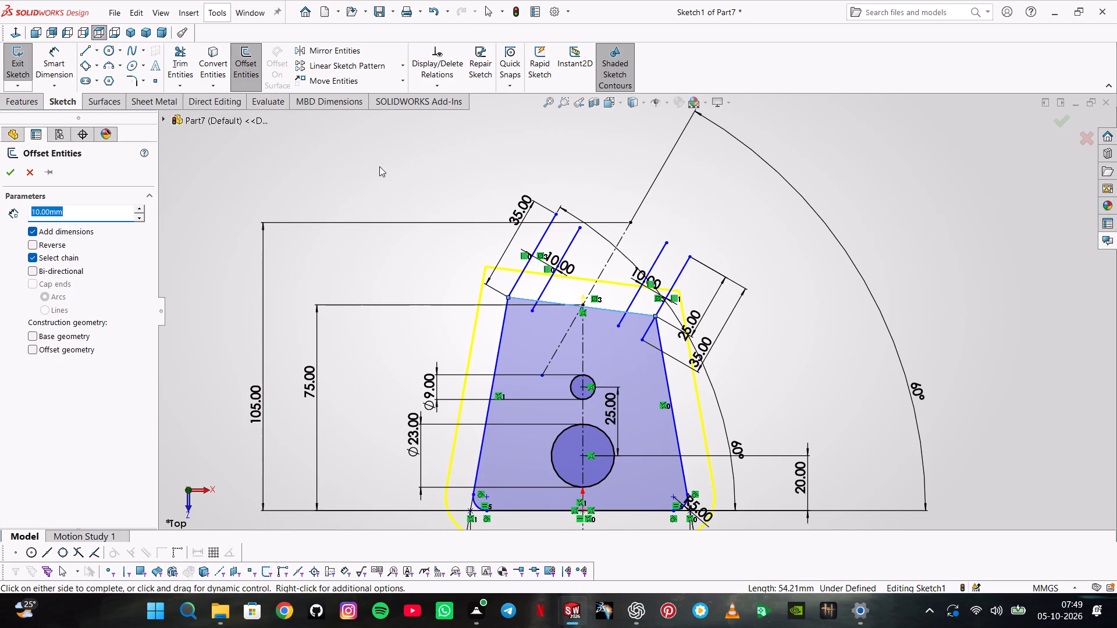
click(63, 254)
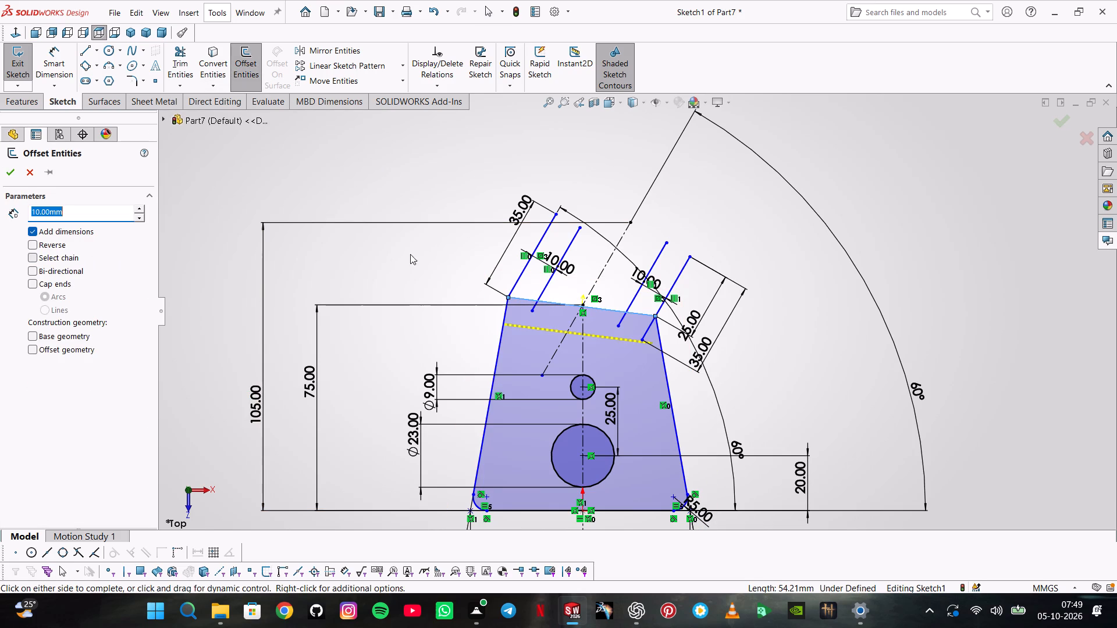
click(39, 249)
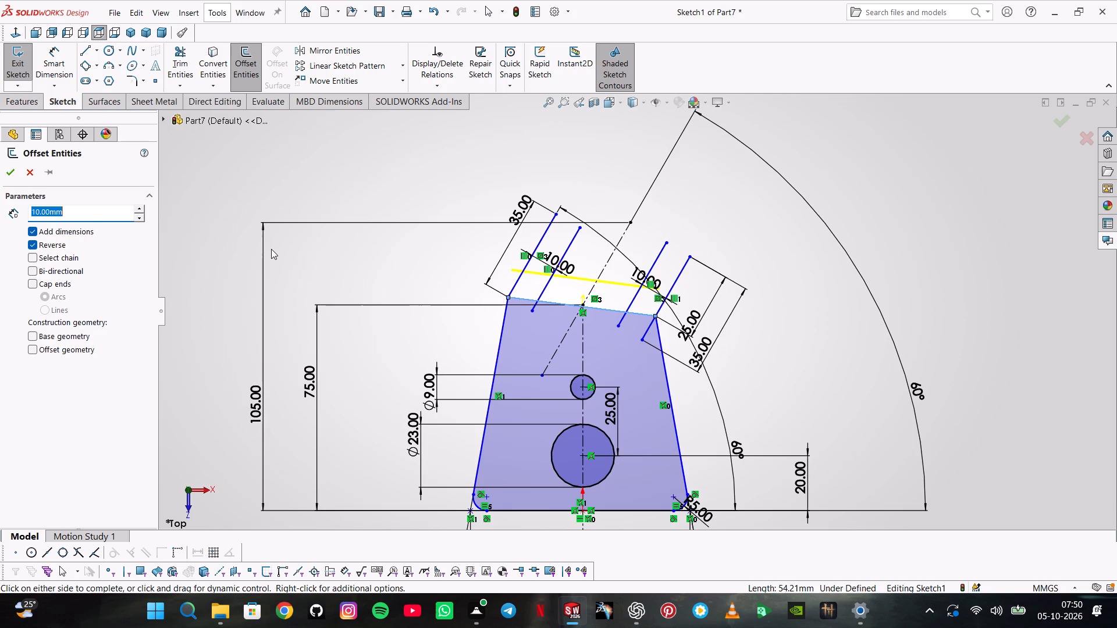
key(Return)
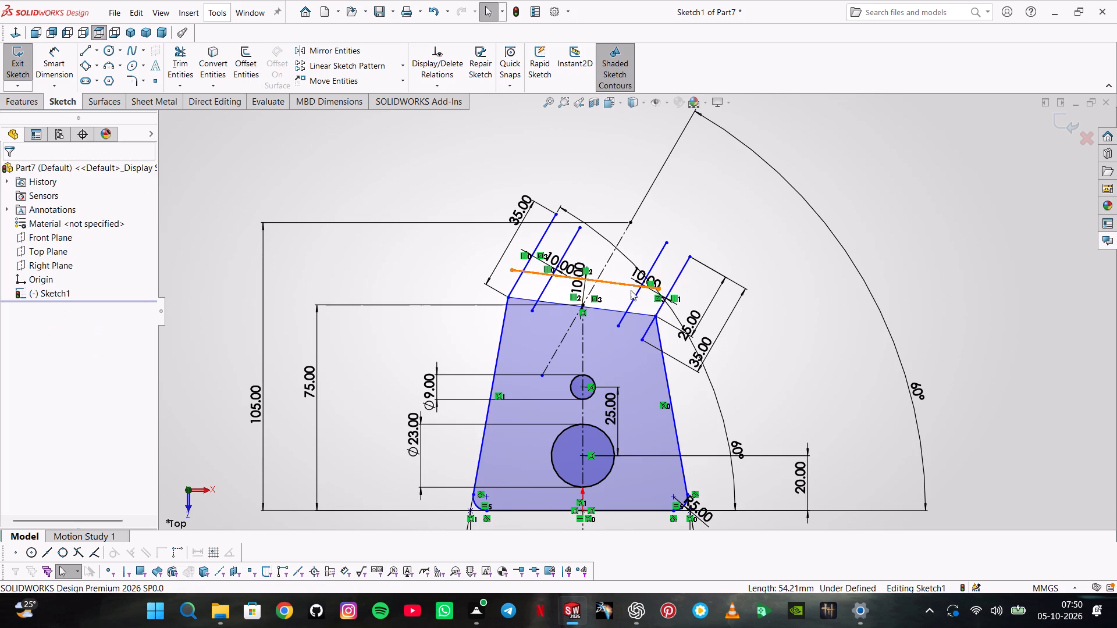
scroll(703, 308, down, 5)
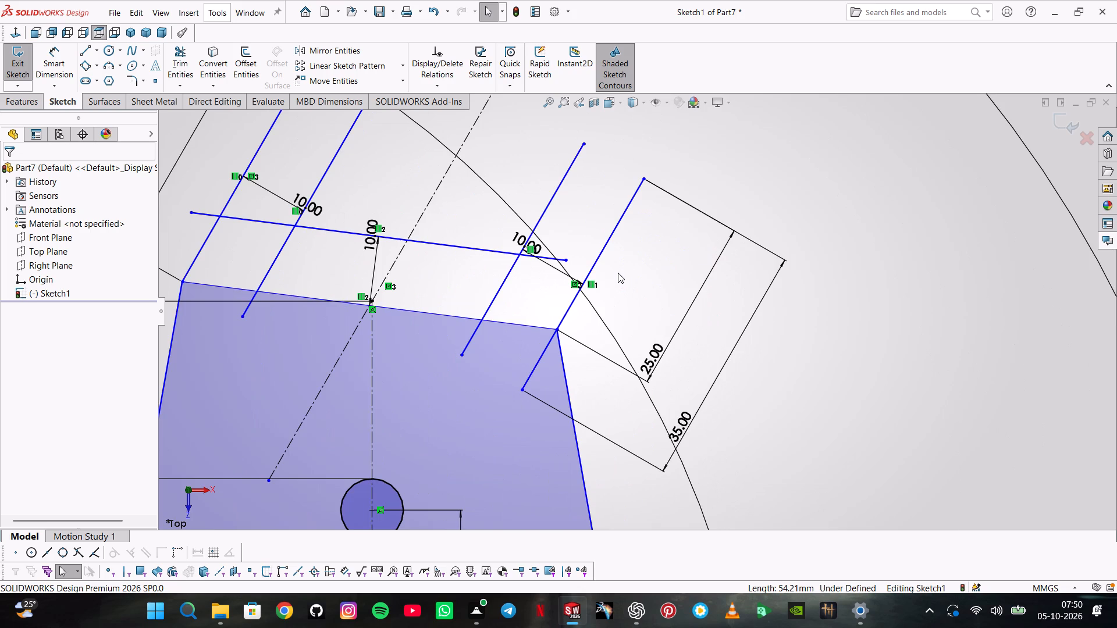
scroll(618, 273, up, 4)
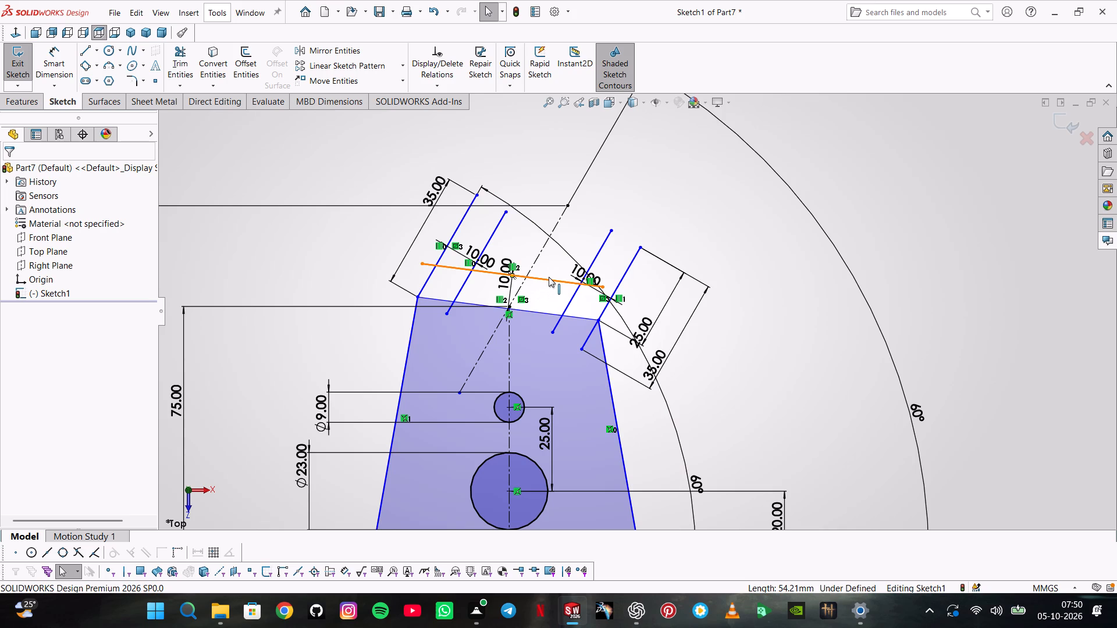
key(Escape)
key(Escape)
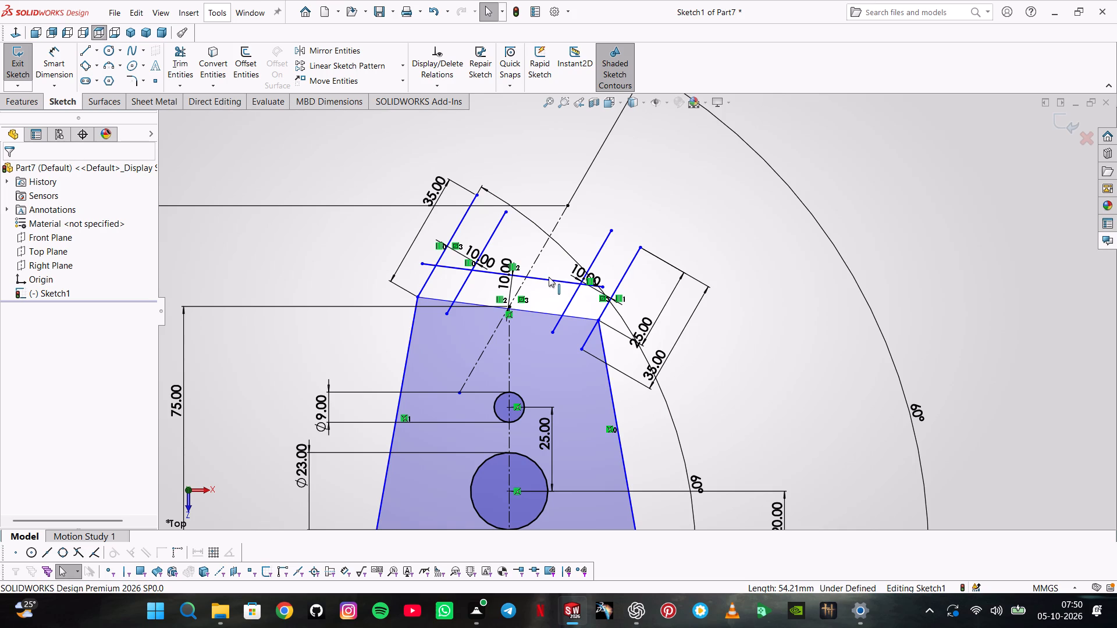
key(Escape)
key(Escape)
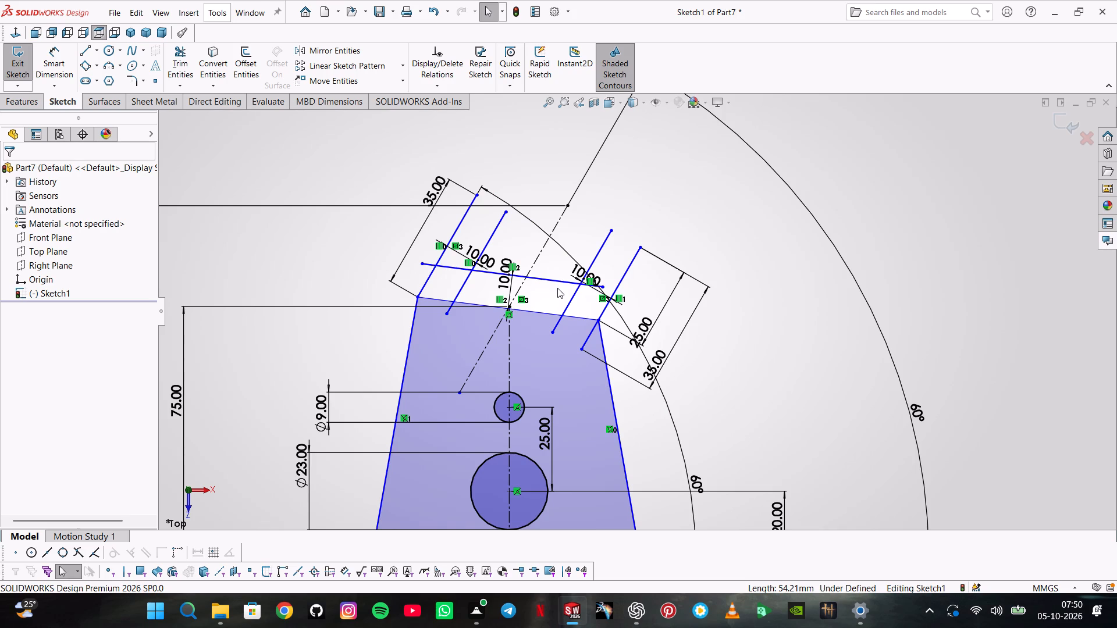
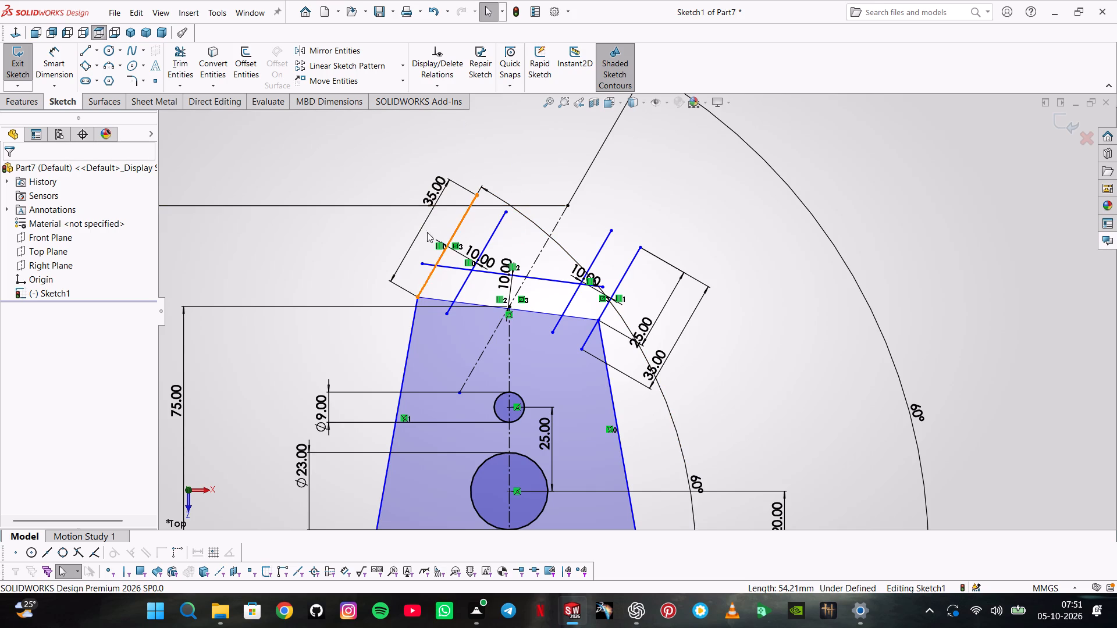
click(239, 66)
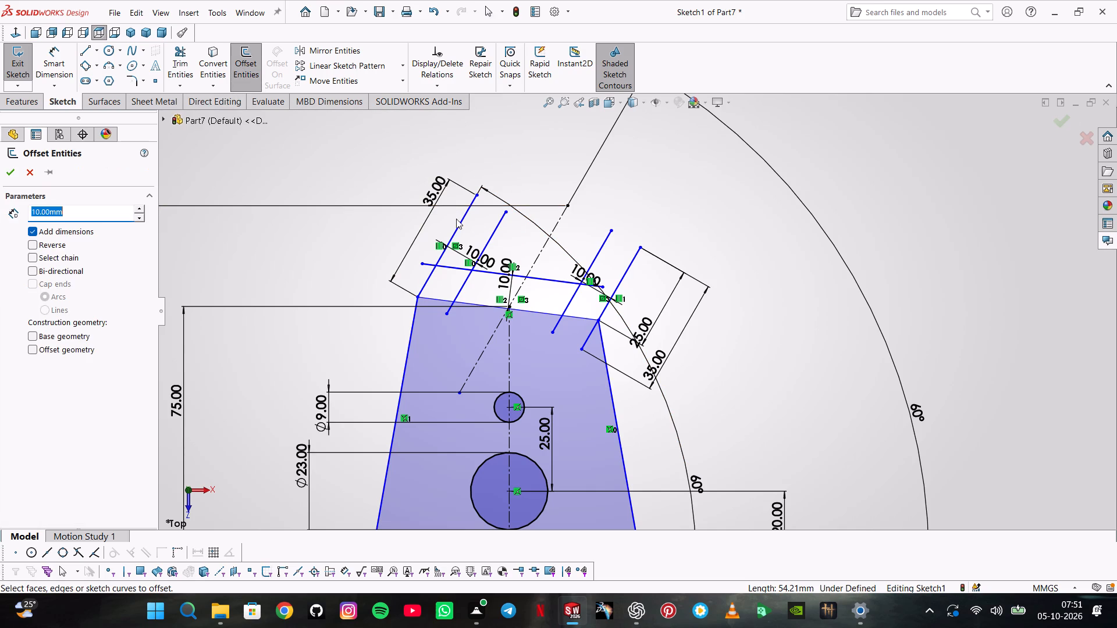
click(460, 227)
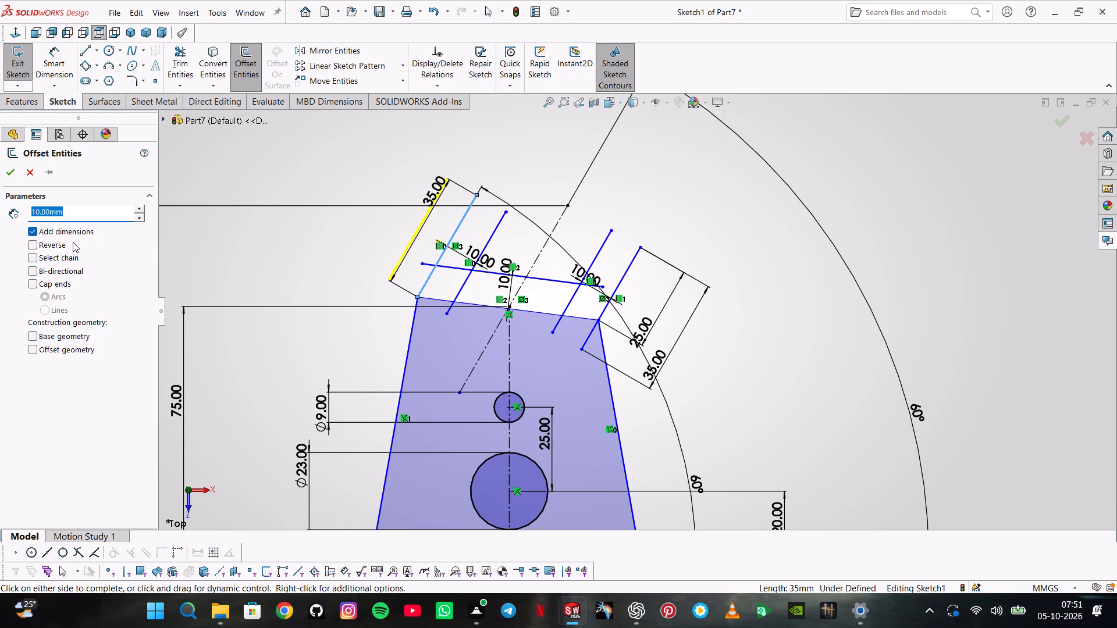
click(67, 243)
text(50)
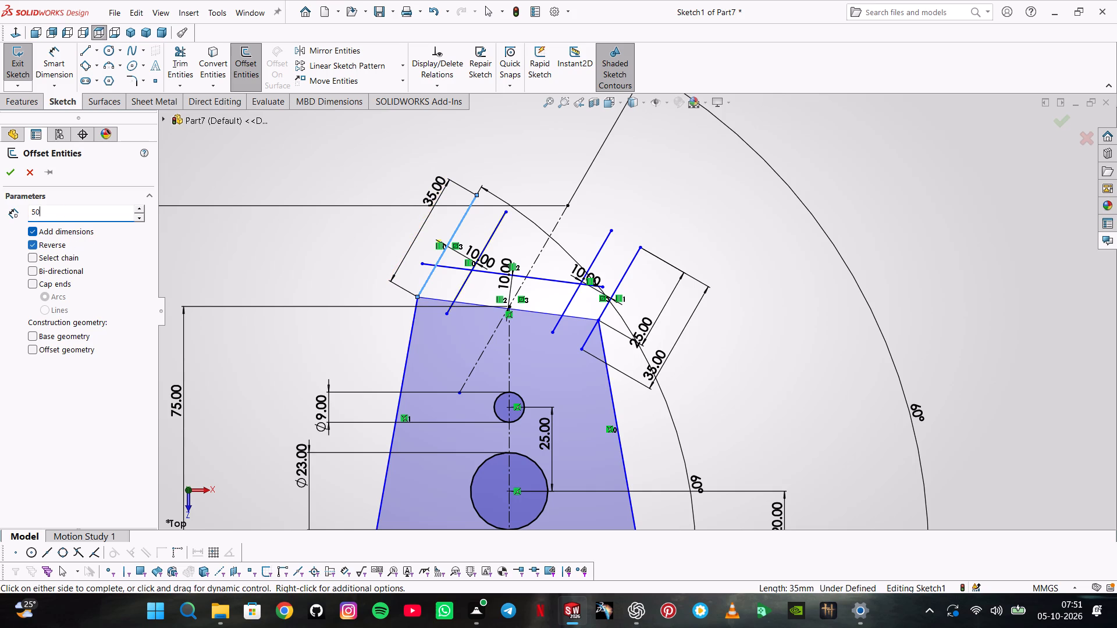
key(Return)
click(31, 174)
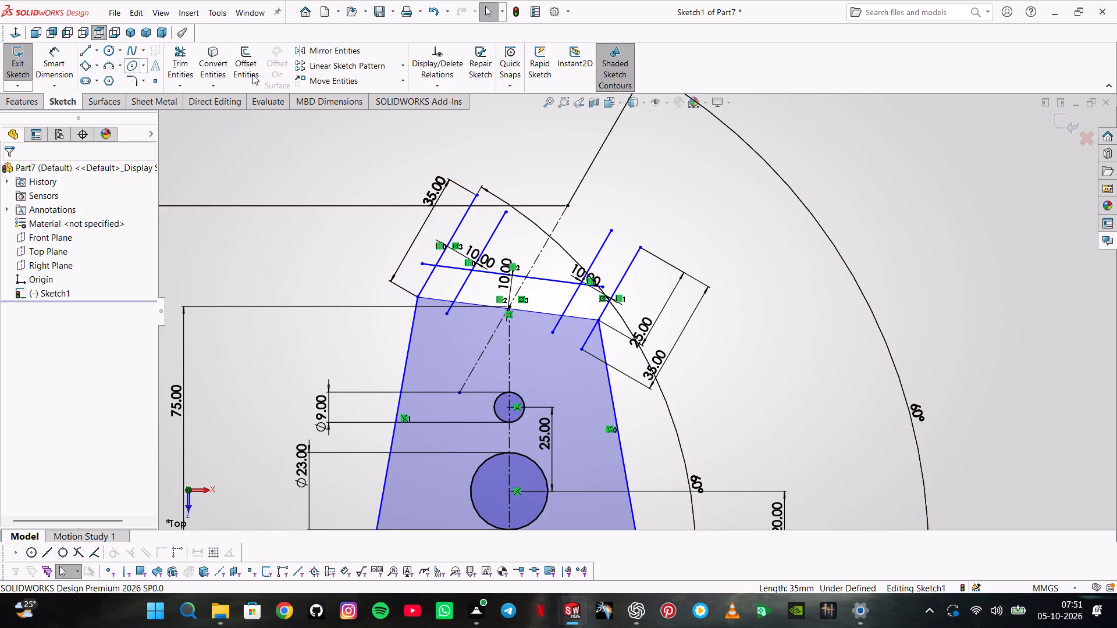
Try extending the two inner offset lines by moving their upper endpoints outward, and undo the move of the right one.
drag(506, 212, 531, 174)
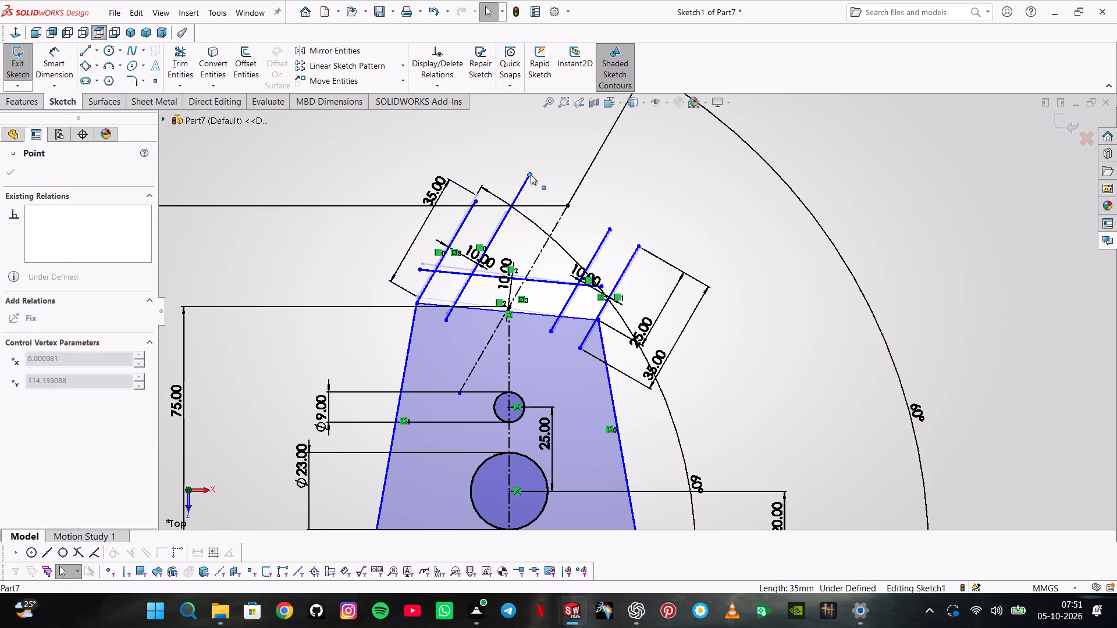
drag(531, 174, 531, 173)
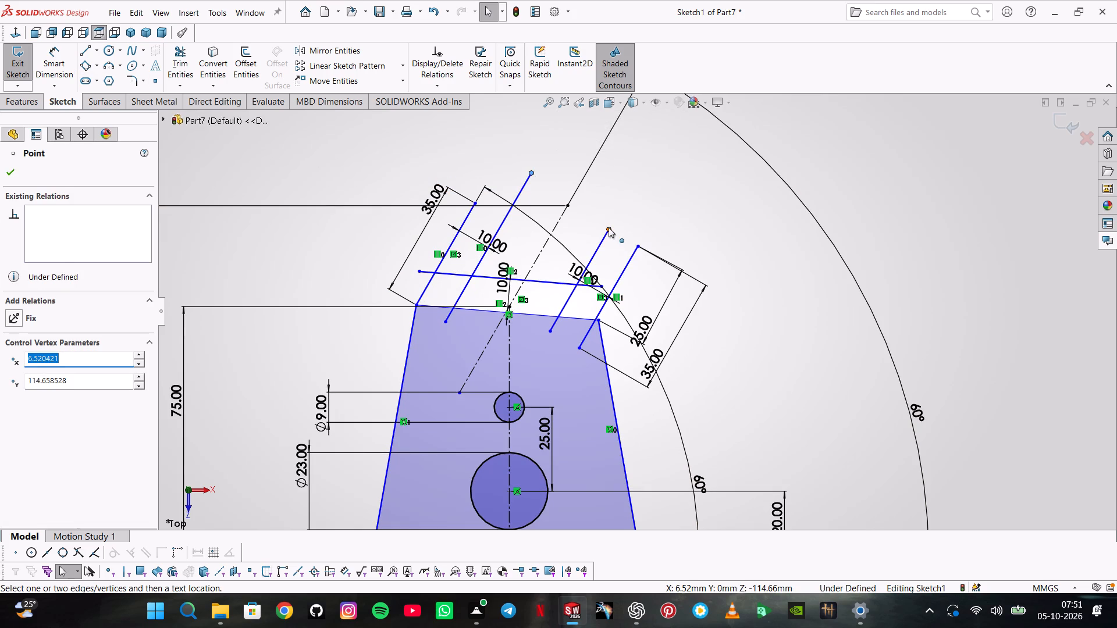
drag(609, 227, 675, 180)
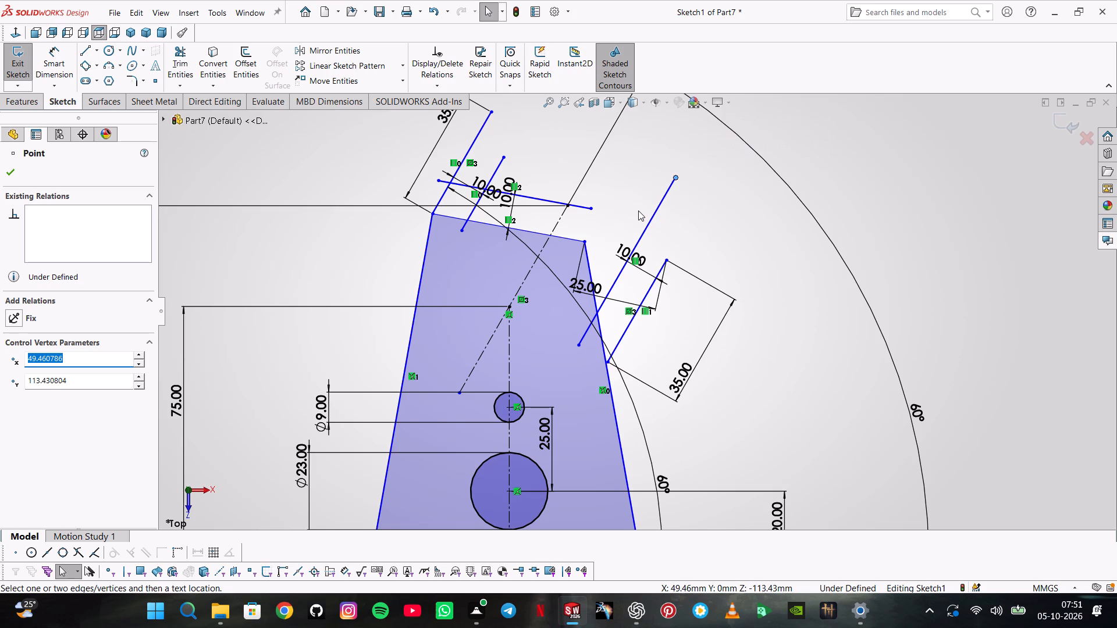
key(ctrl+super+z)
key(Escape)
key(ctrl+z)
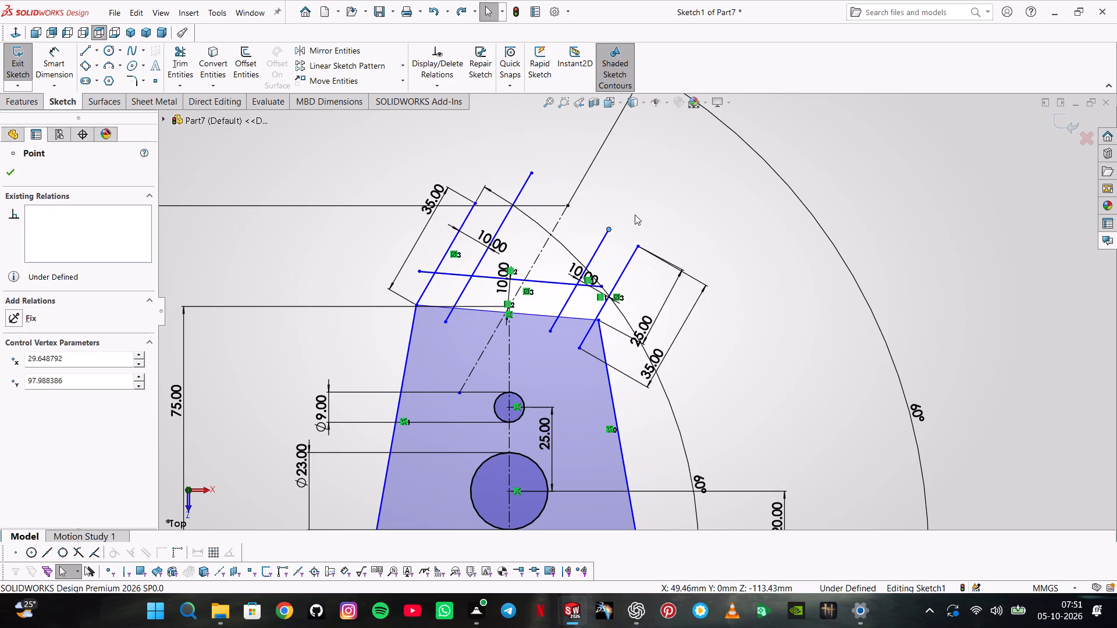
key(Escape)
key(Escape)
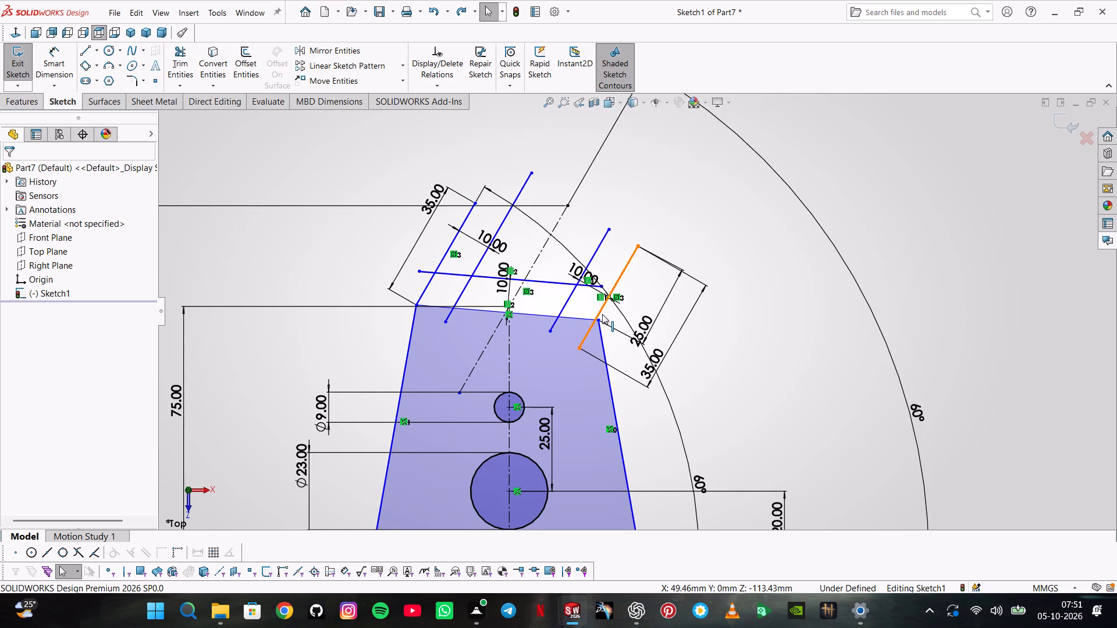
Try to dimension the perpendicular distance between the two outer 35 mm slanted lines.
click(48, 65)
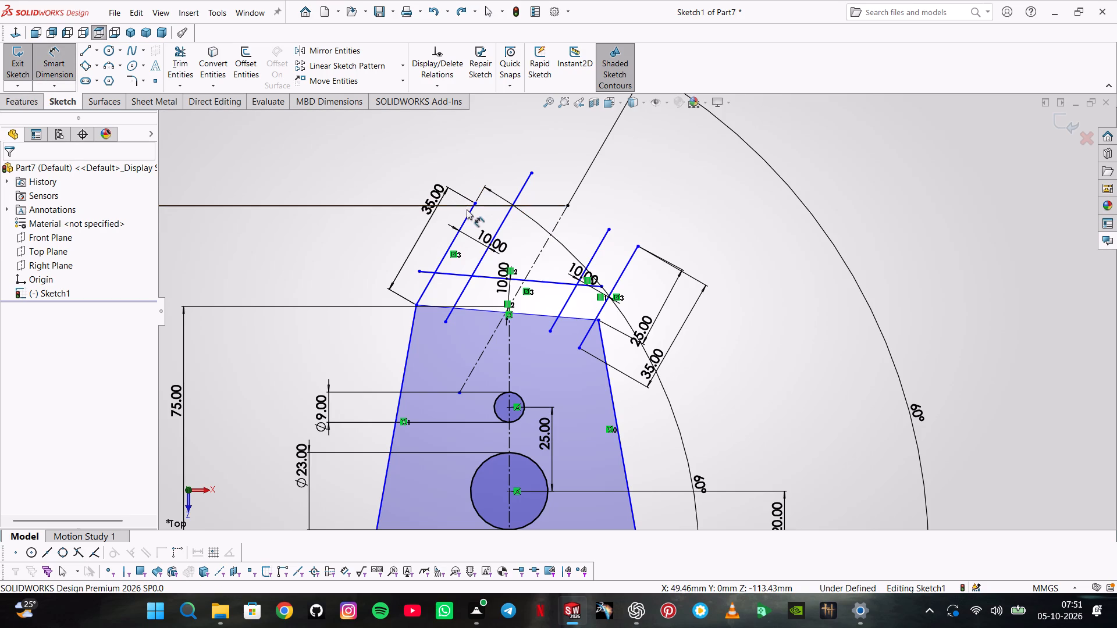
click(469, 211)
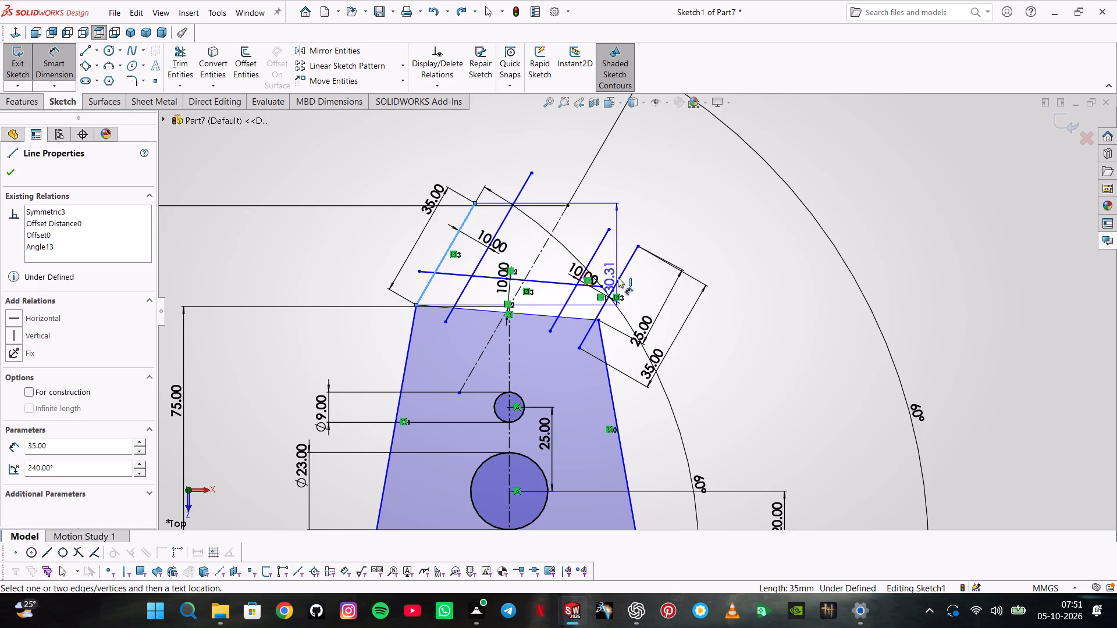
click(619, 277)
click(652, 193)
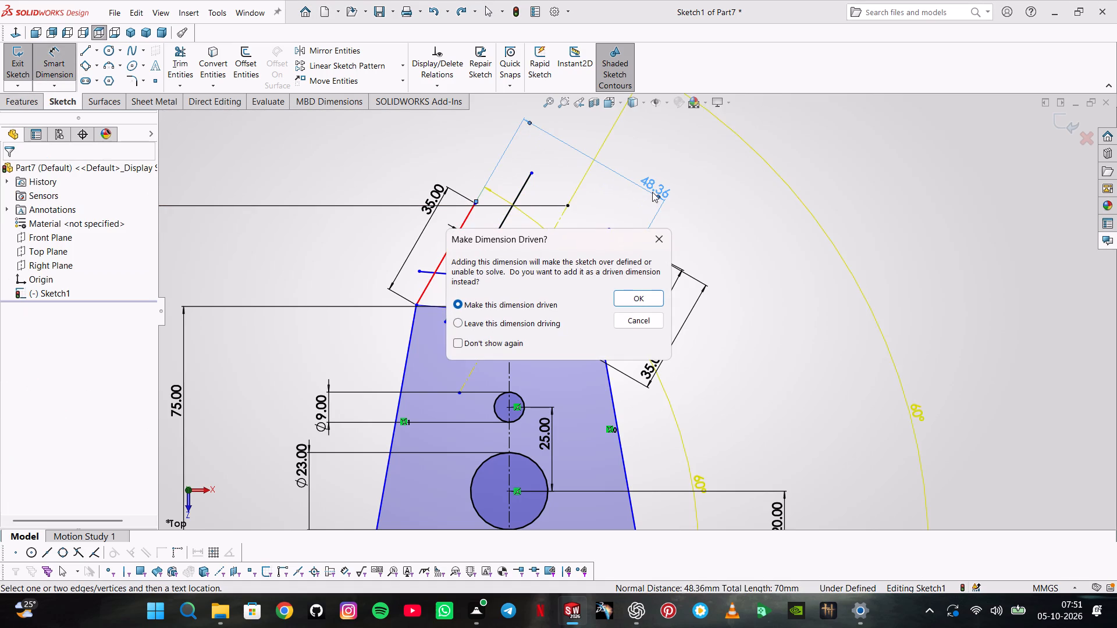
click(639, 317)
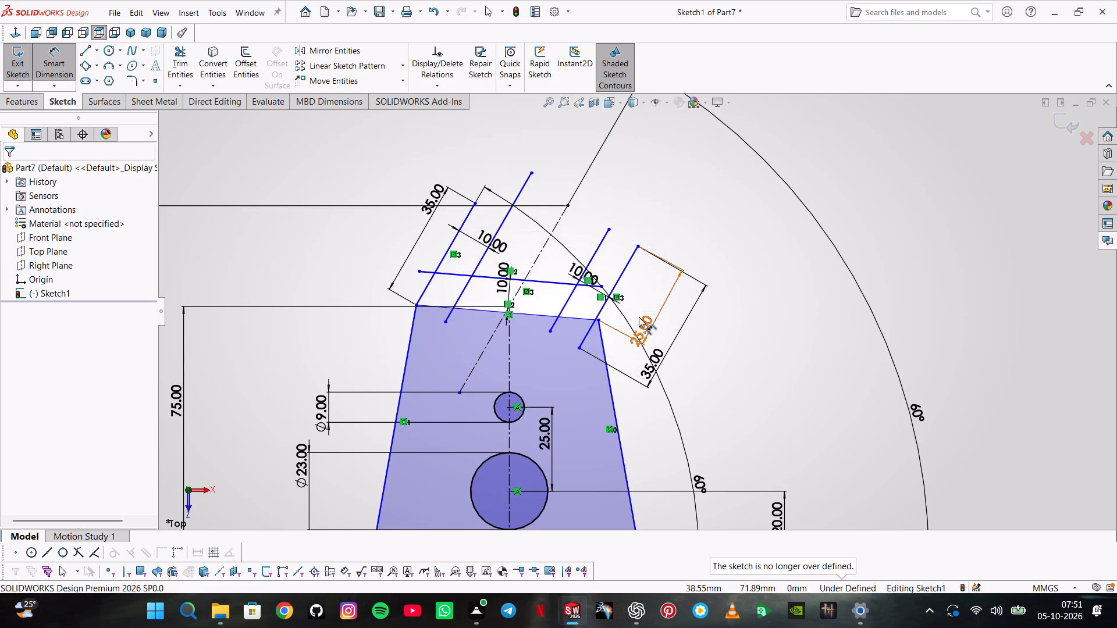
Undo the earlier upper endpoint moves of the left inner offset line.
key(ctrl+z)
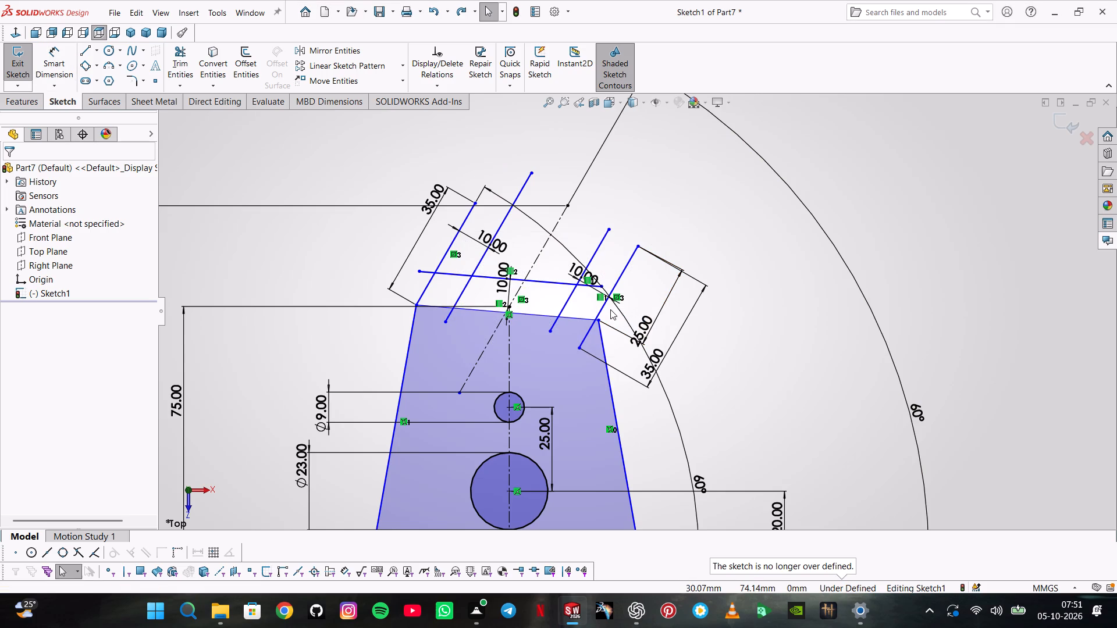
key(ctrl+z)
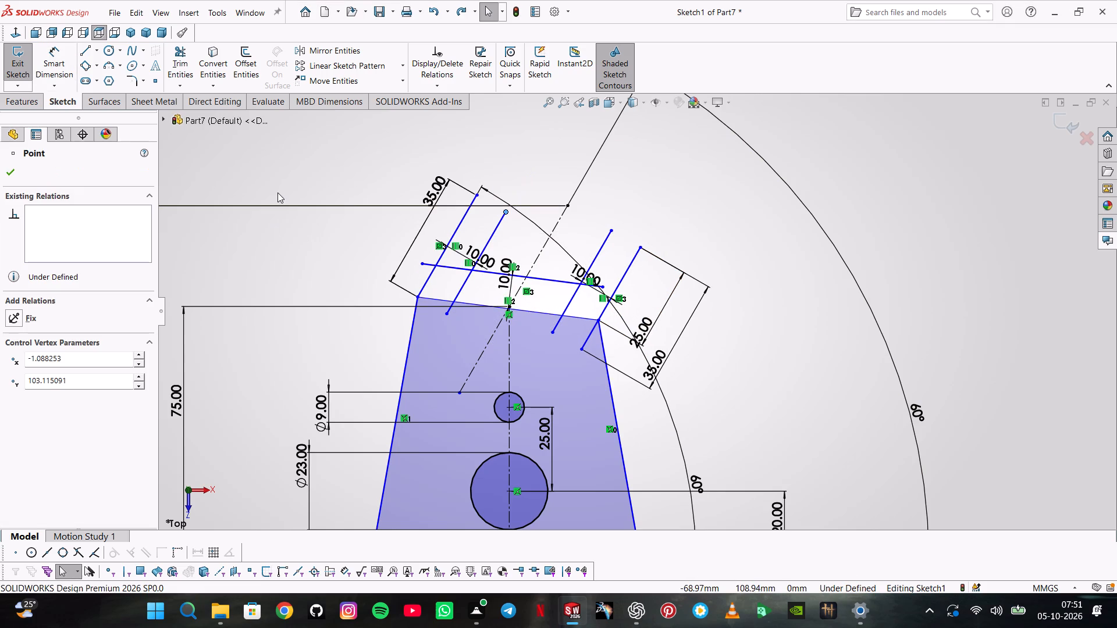
Examine closely where the right 35 mm slanted line meets the profile's upper right corner.
scroll(627, 327, down, 5)
scroll(553, 327, down, 2)
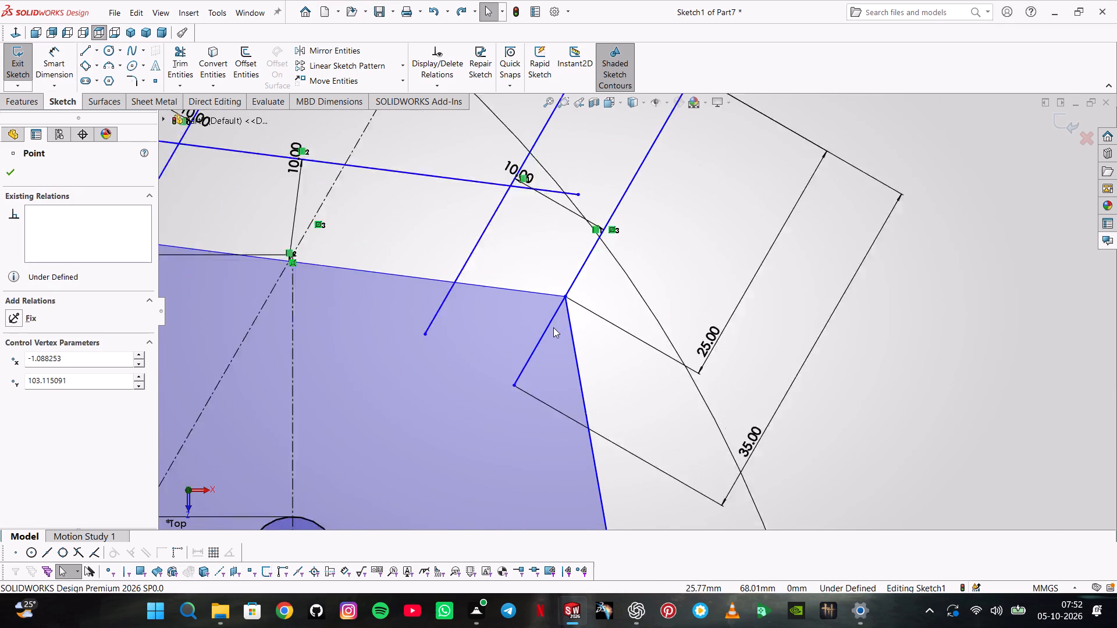
scroll(553, 327, down, 3)
scroll(570, 273, down, 5)
scroll(699, 223, down, 6)
scroll(649, 341, down, 6)
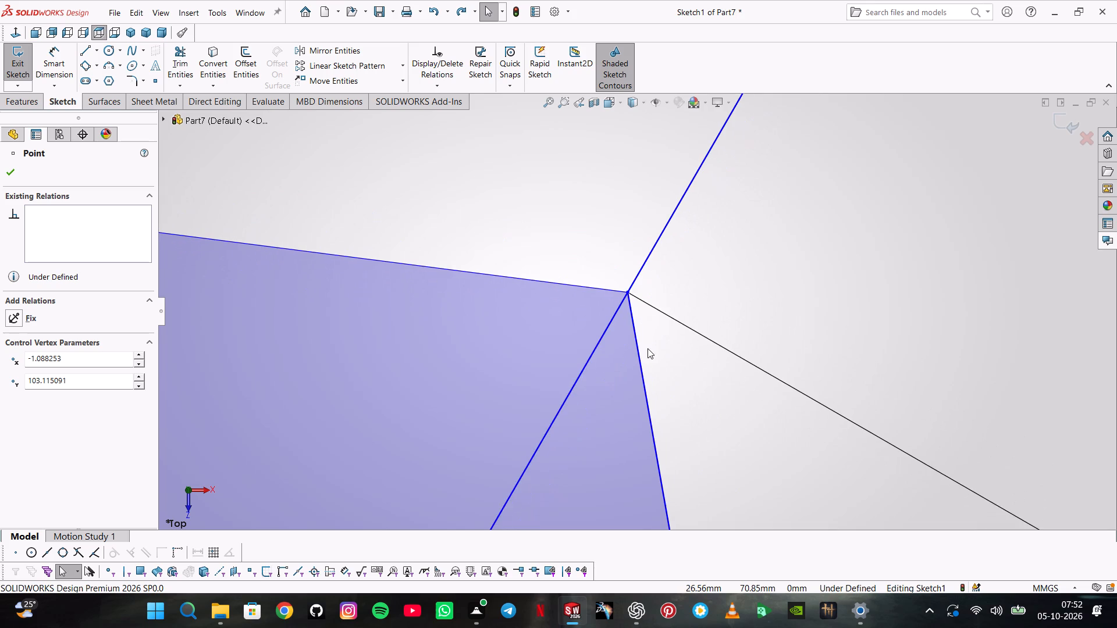
scroll(637, 319, down, 6)
scroll(636, 317, up, 19)
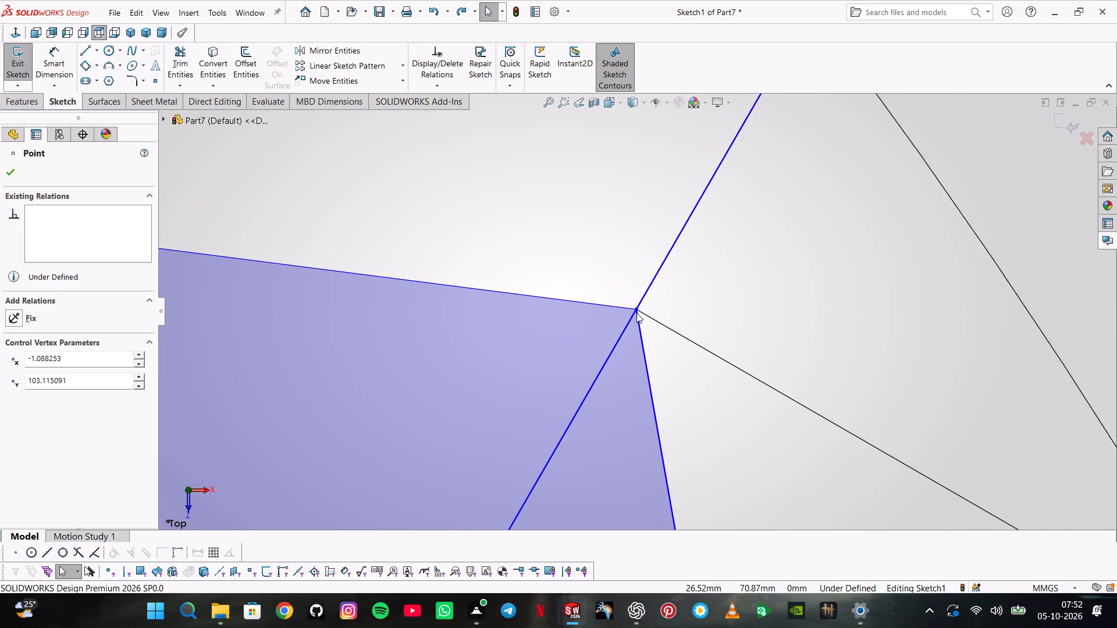
scroll(636, 313, up, 10)
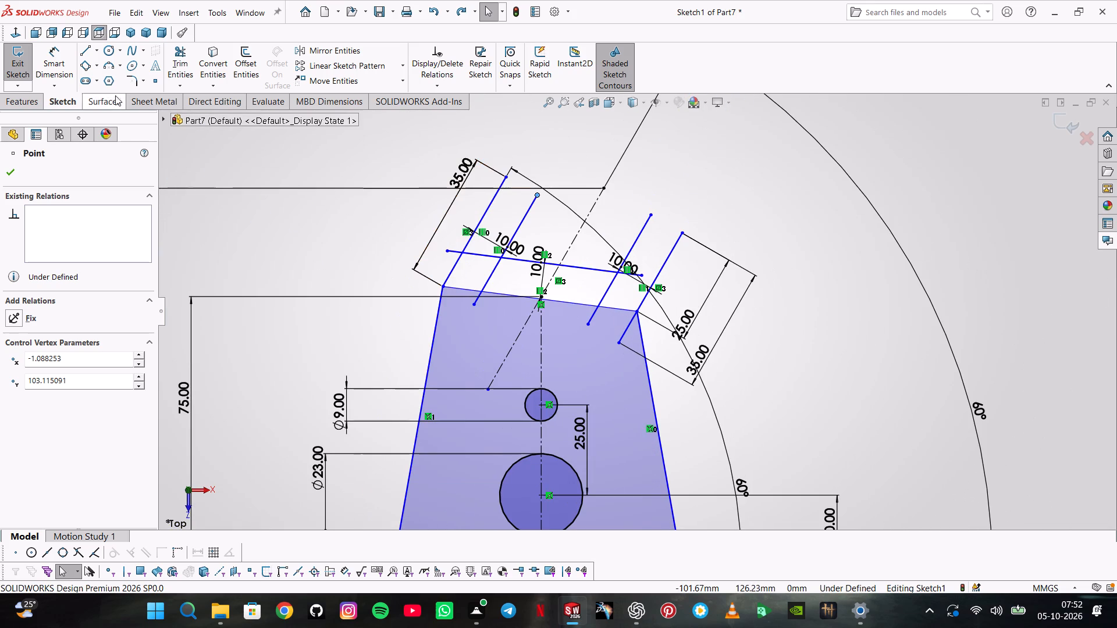
Add a driven dimension for the perpendicular distance between the two outer 35 mm slanted lines.
click(63, 55)
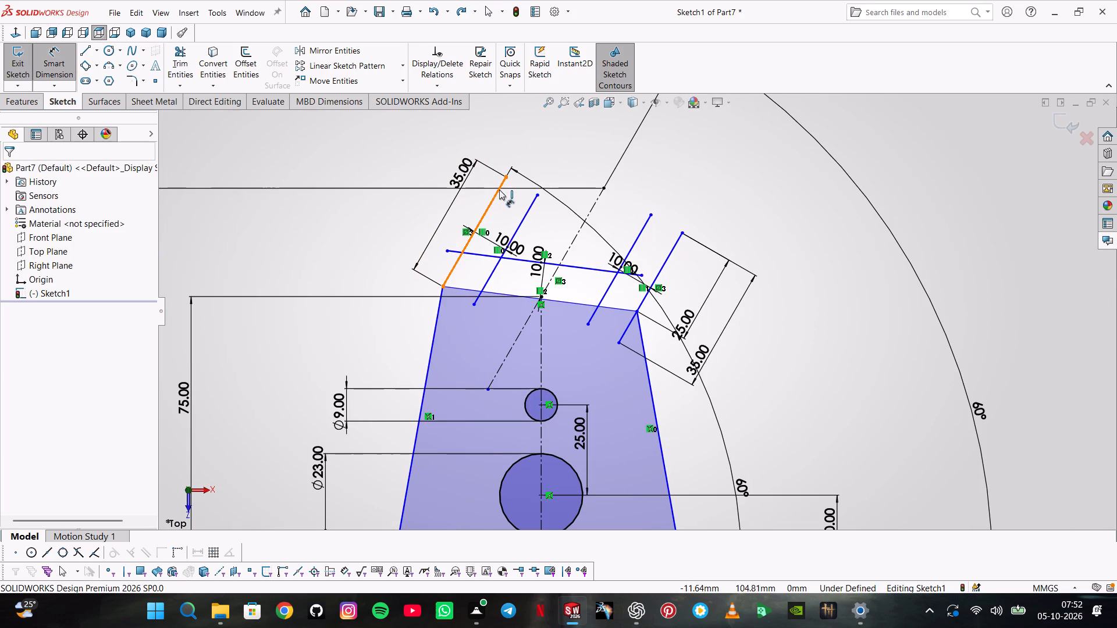
click(499, 190)
click(666, 263)
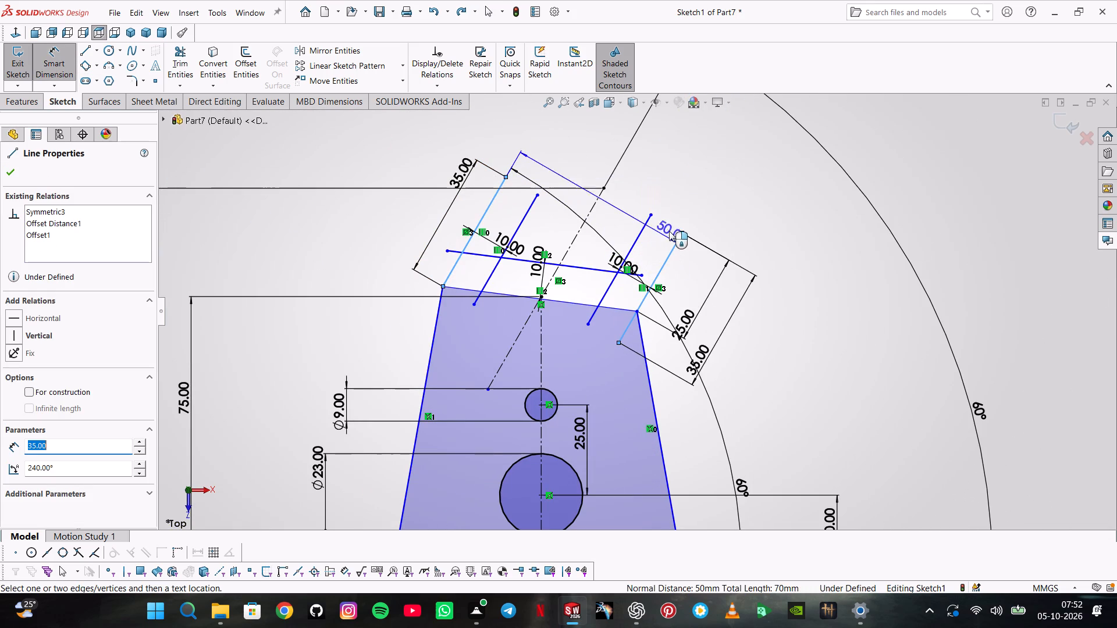
click(669, 204)
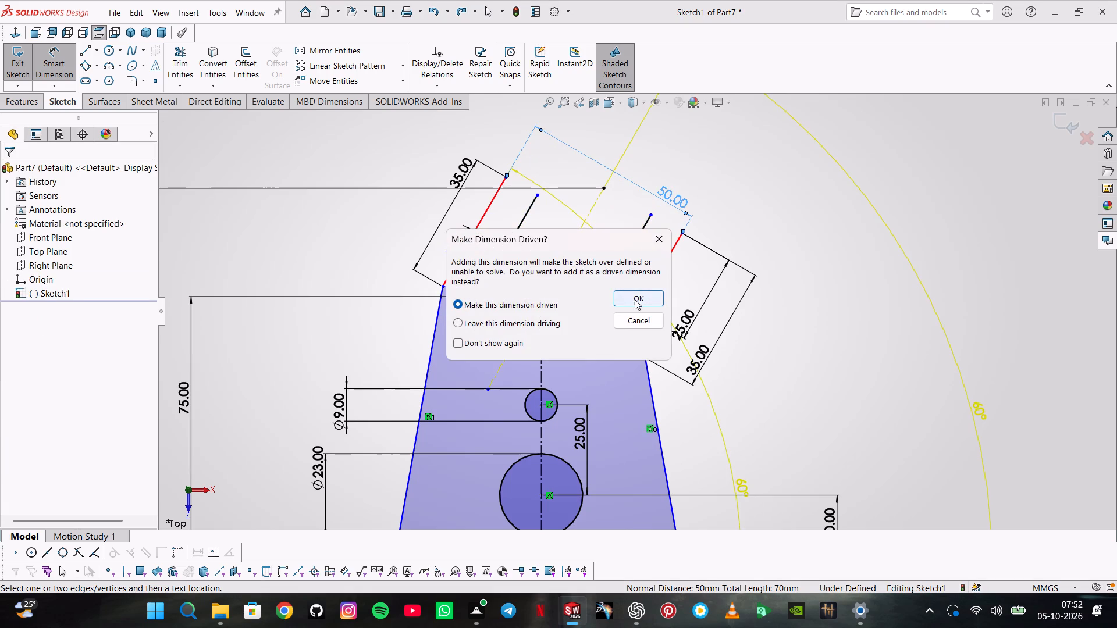
click(635, 299)
Add a driven dimension for the perpendicular distance between the two inner offset lines.
click(528, 211)
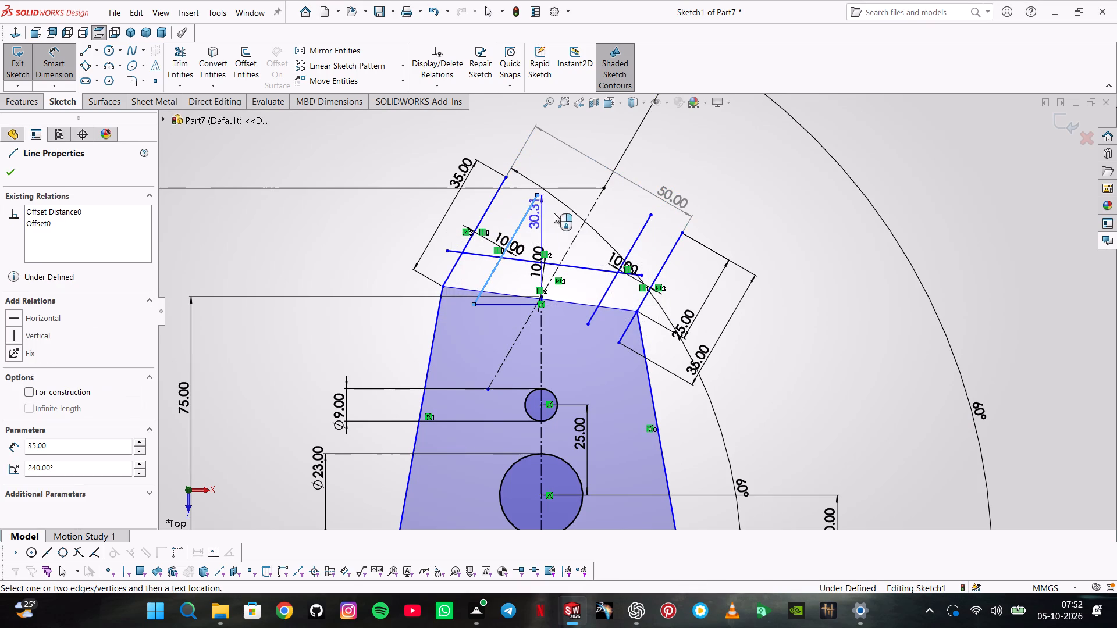
click(641, 235)
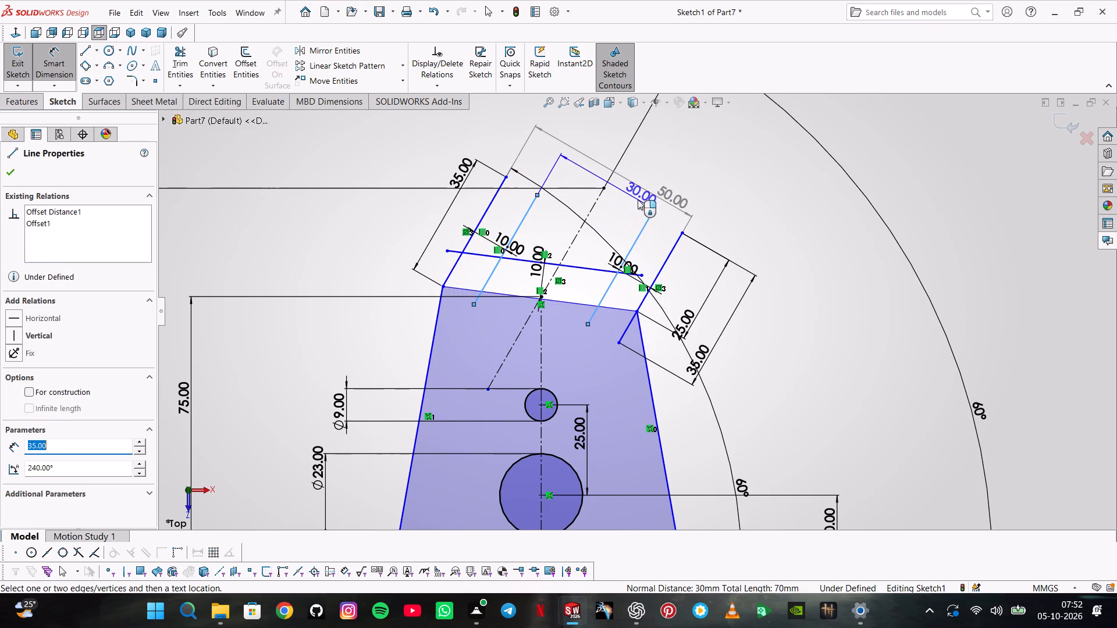
click(638, 198)
click(651, 302)
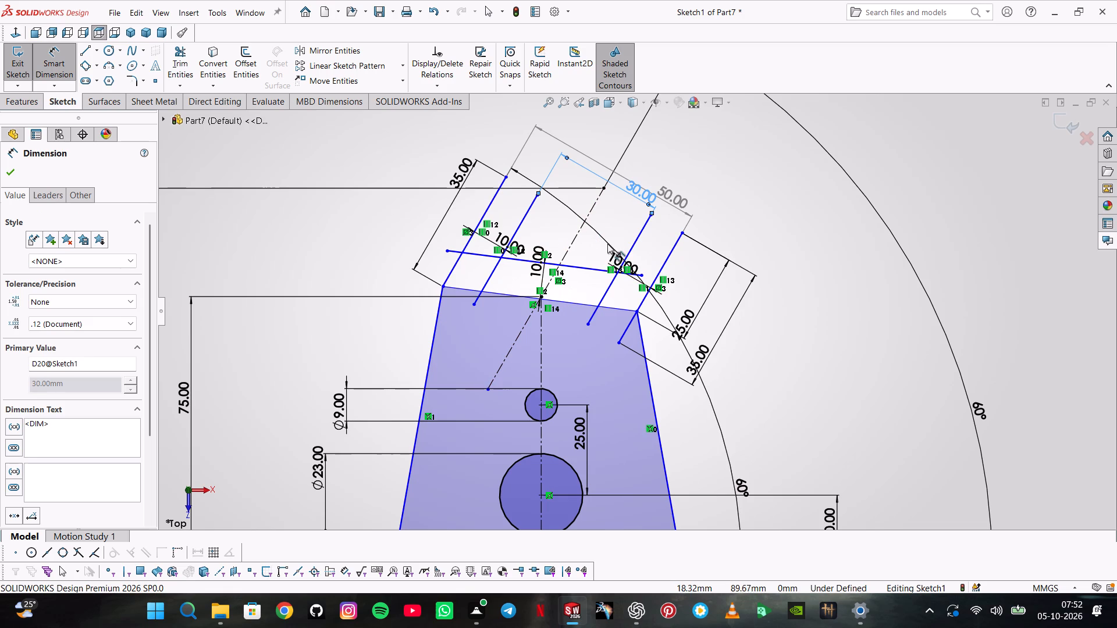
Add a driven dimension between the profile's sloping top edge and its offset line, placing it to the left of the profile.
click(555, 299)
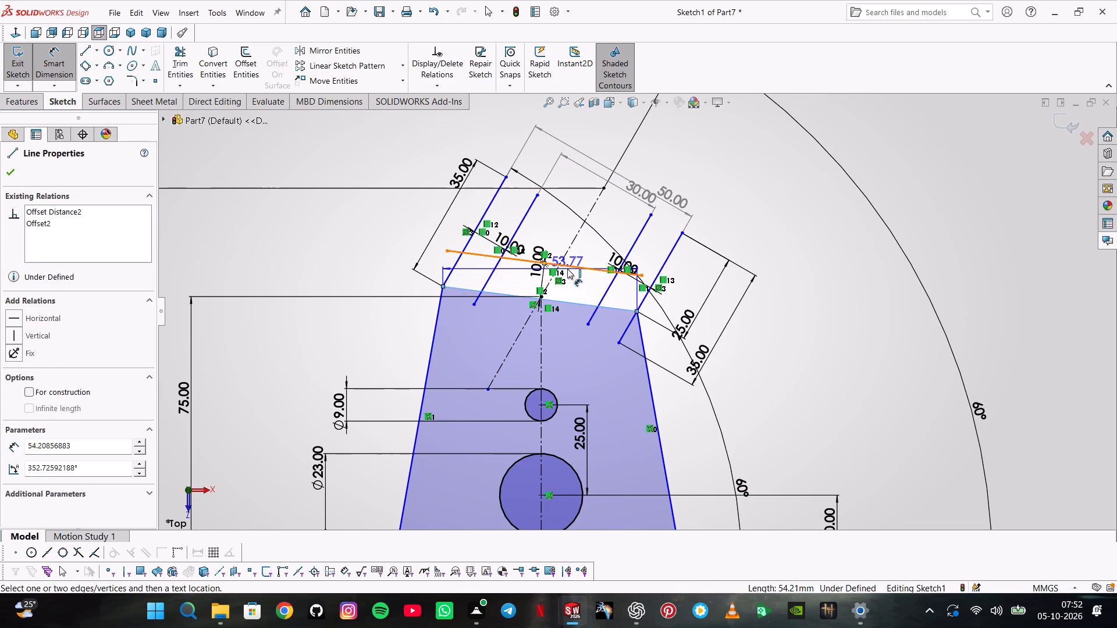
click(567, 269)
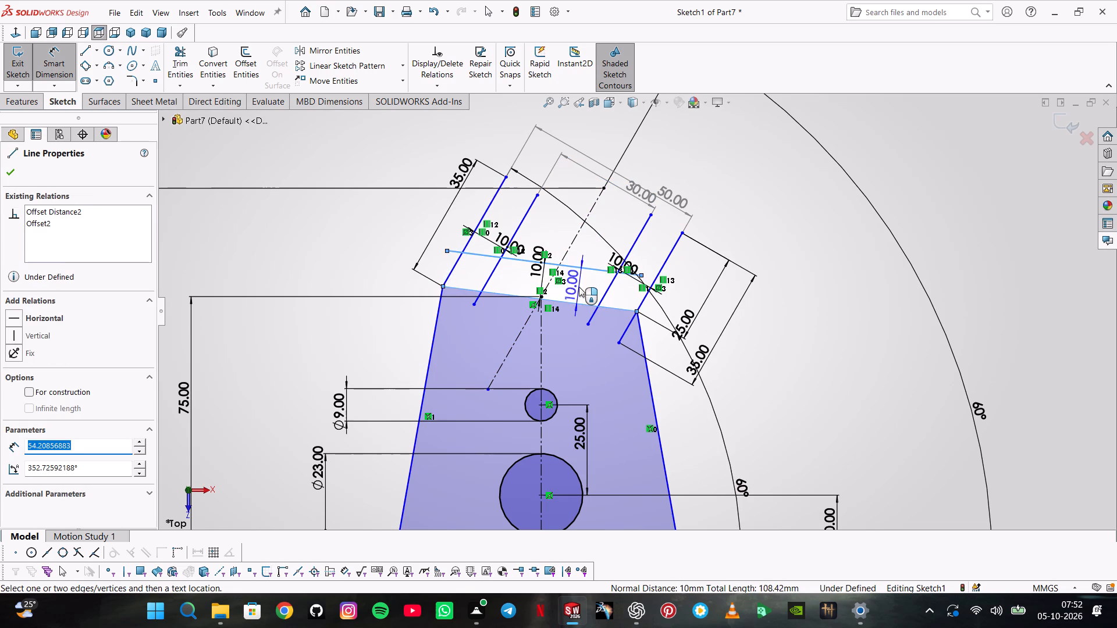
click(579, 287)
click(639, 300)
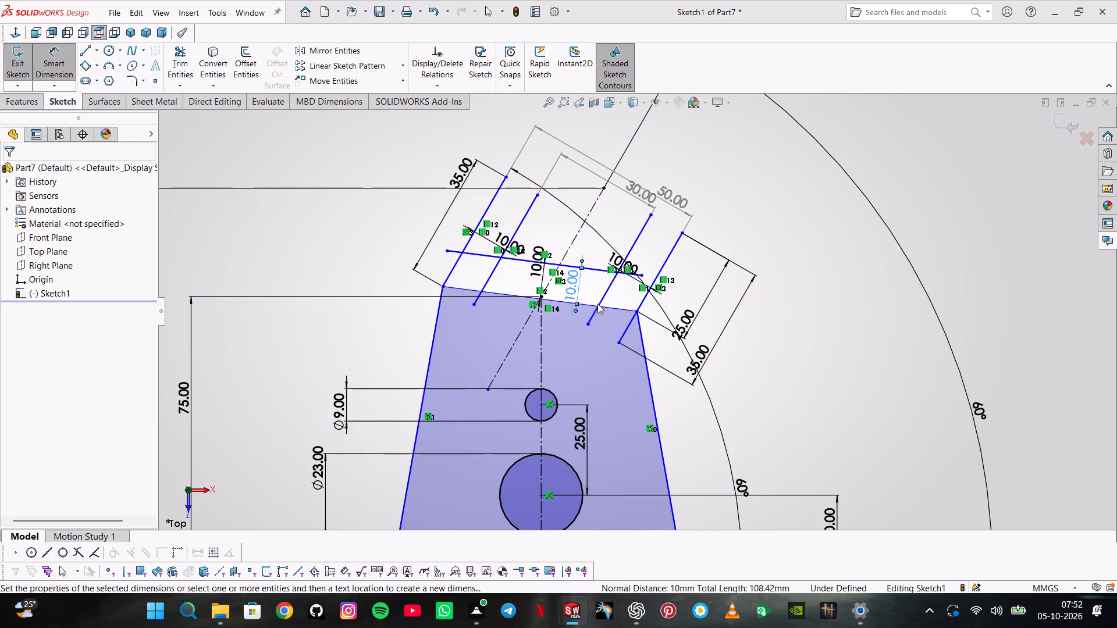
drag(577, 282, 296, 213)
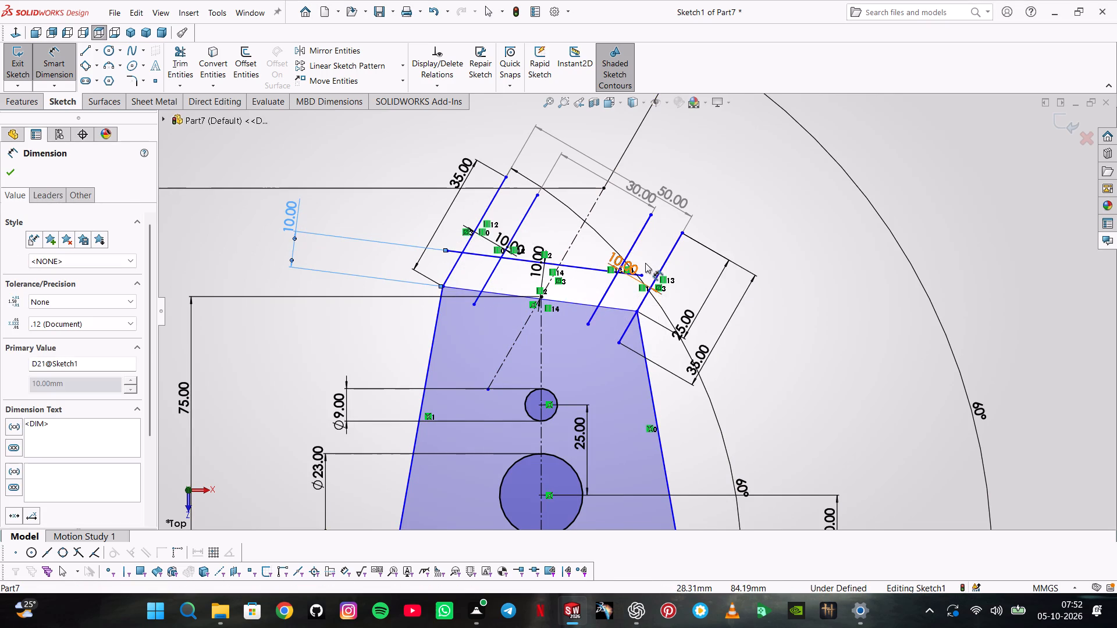
Trim the crossing ends of the three 10 mm offset lines, leaving an open U-shaped slot outline in the slanted head.
click(180, 61)
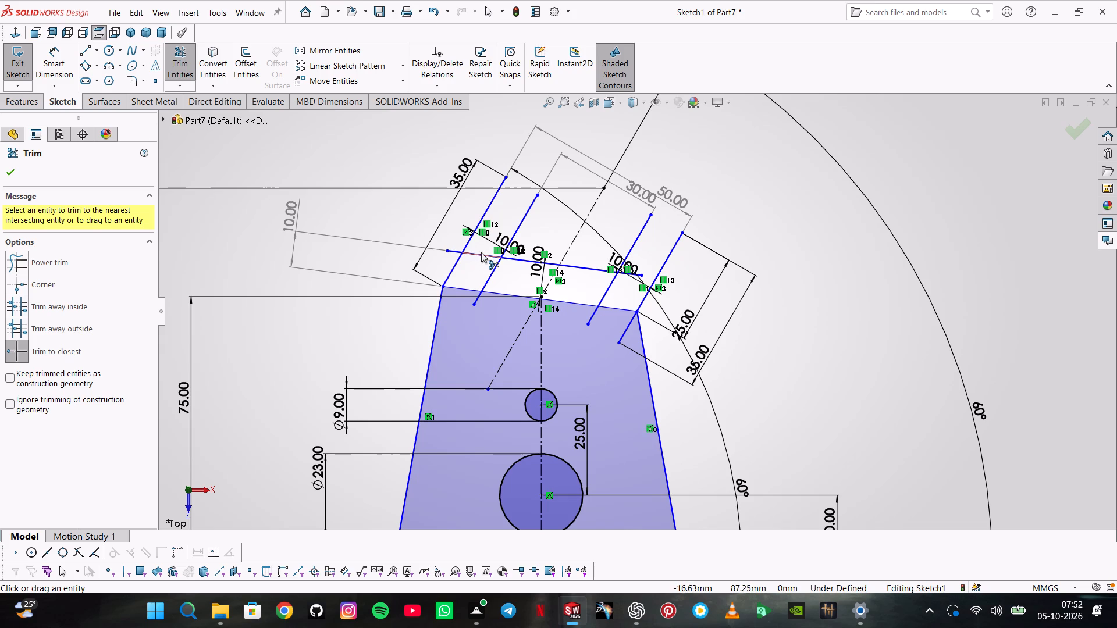
click(481, 252)
click(488, 273)
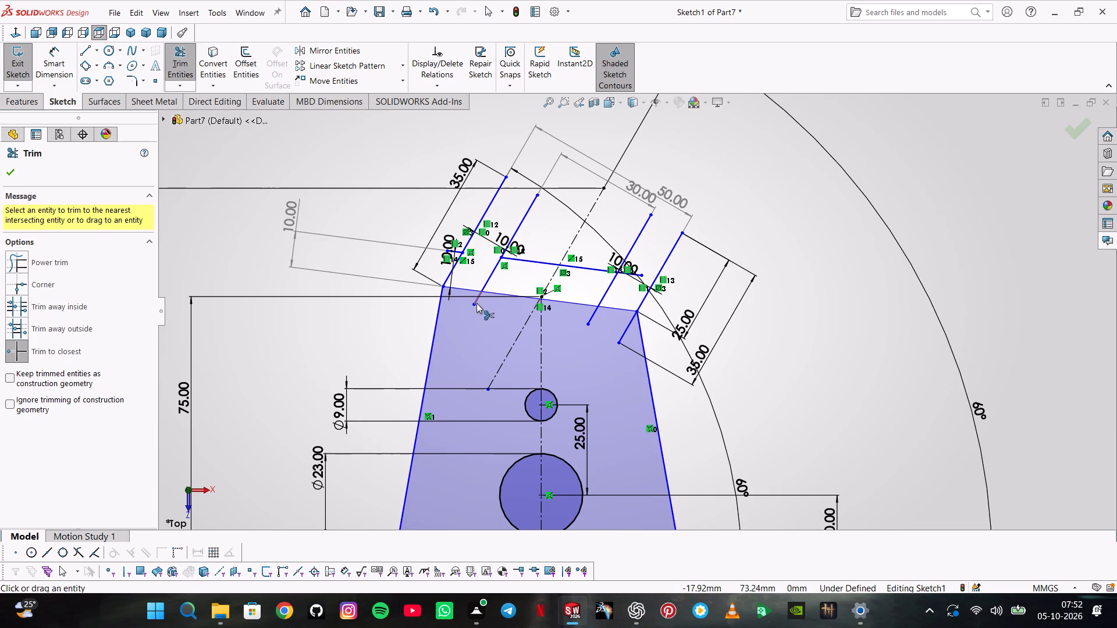
click(475, 302)
click(488, 279)
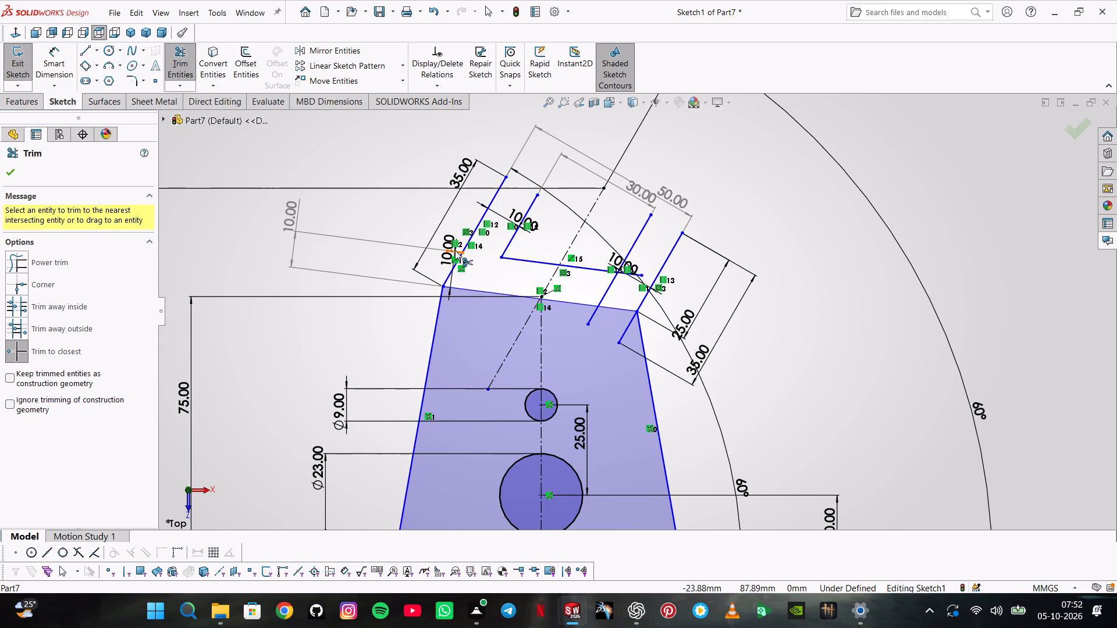
click(455, 250)
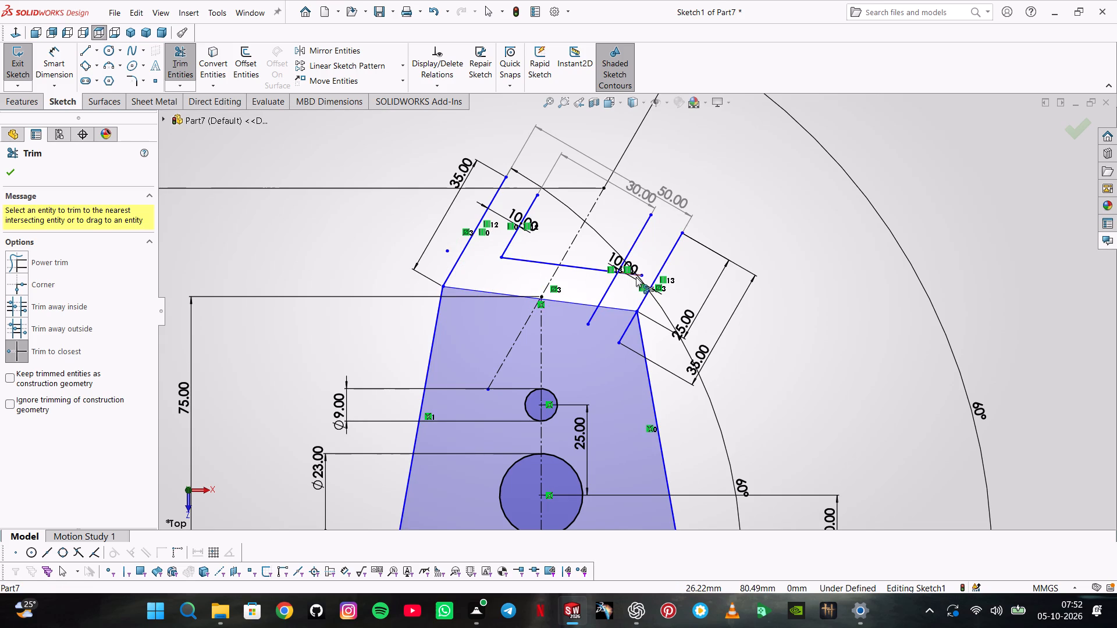
click(636, 277)
click(610, 290)
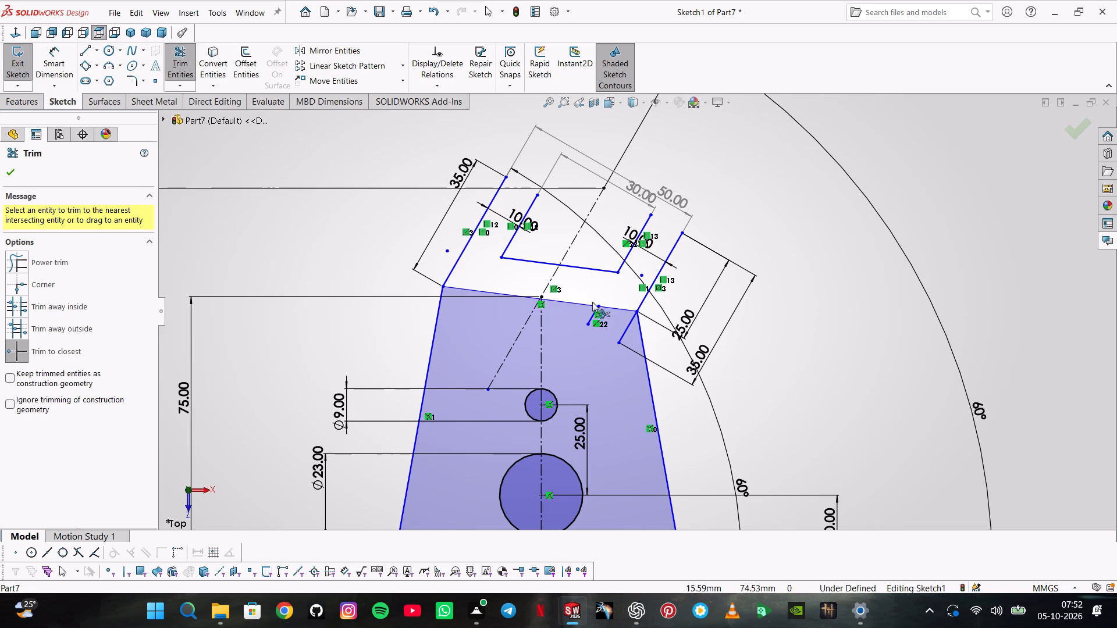
click(593, 314)
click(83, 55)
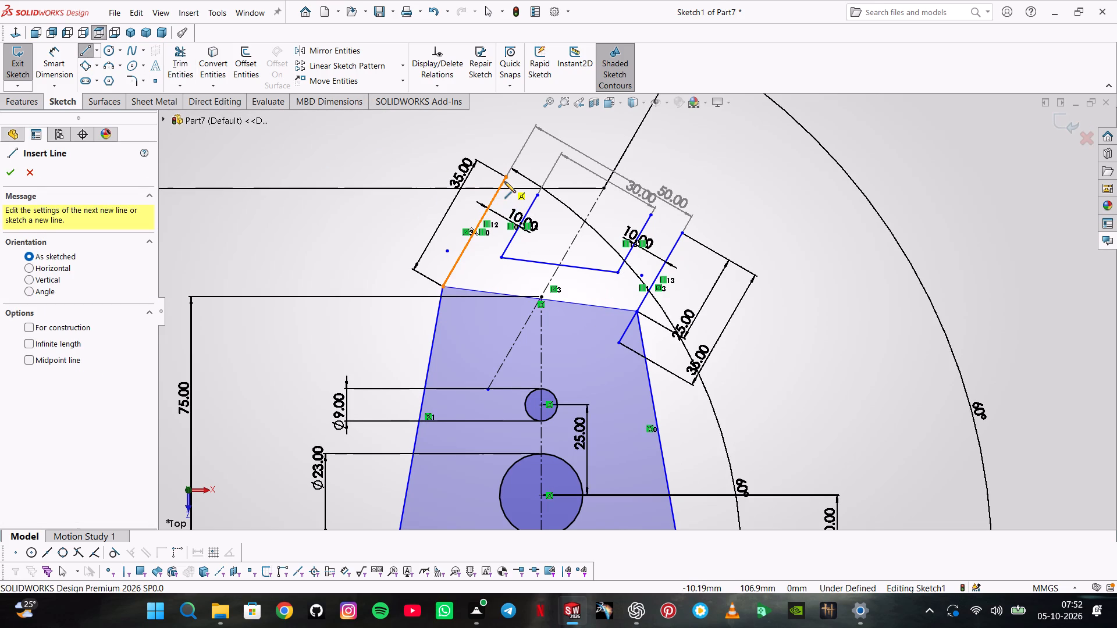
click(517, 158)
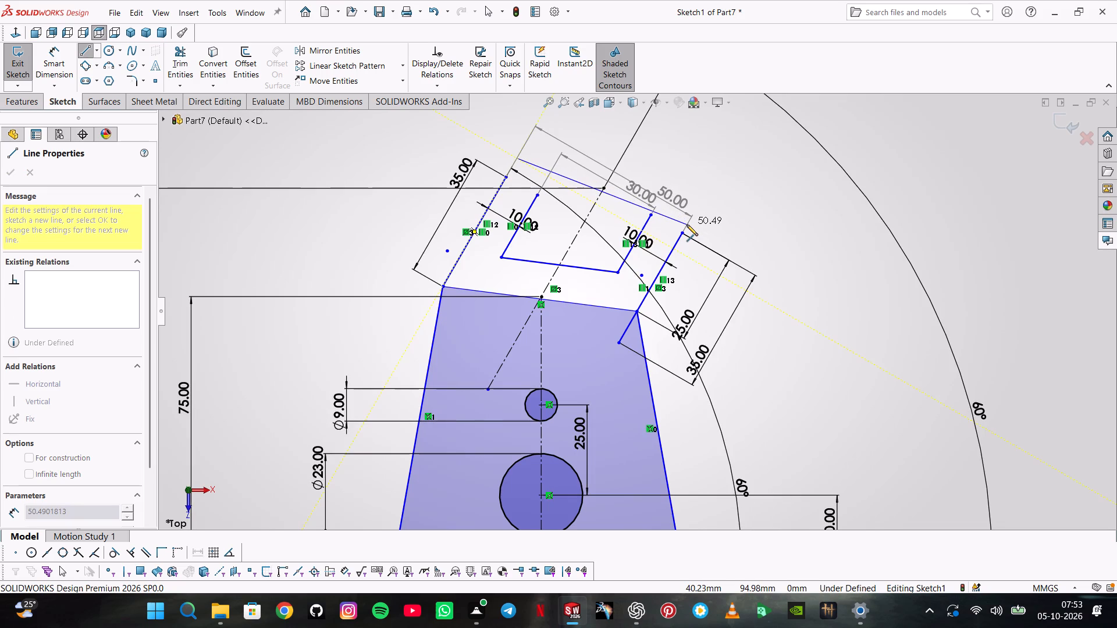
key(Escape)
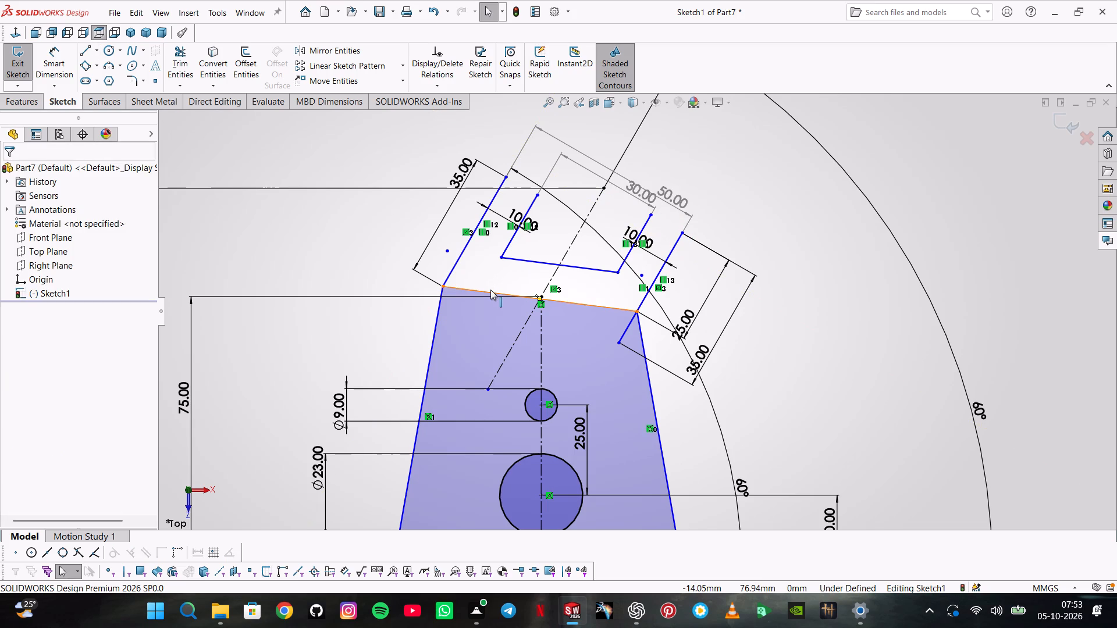
Offset the profile's sloping top edge by 35 mm, reversed so the new line lies above the profile.
click(490, 290)
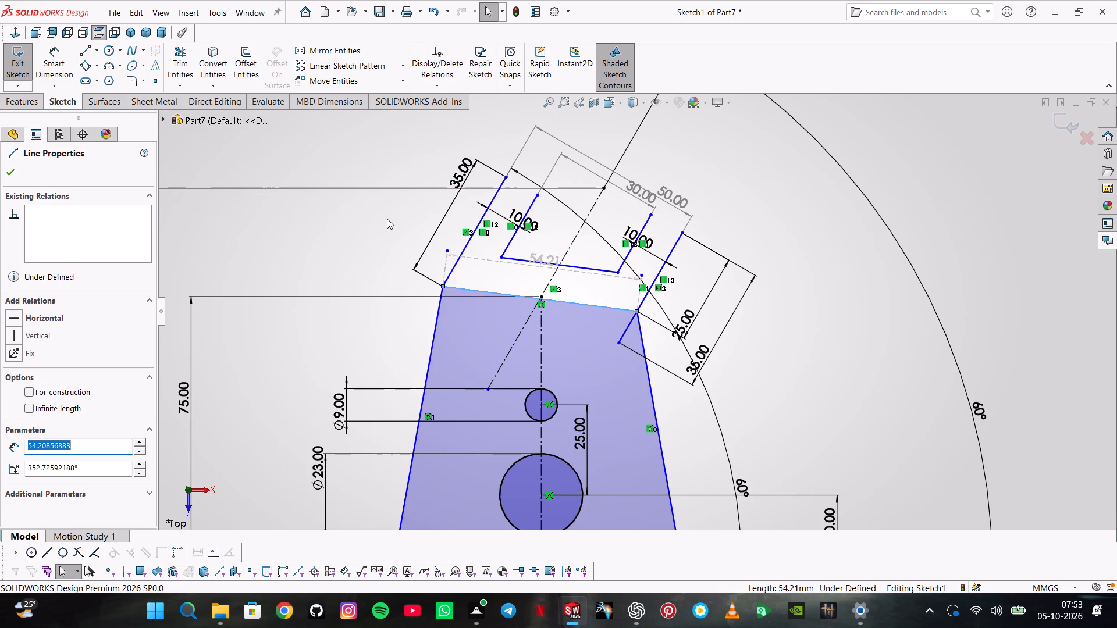
click(247, 59)
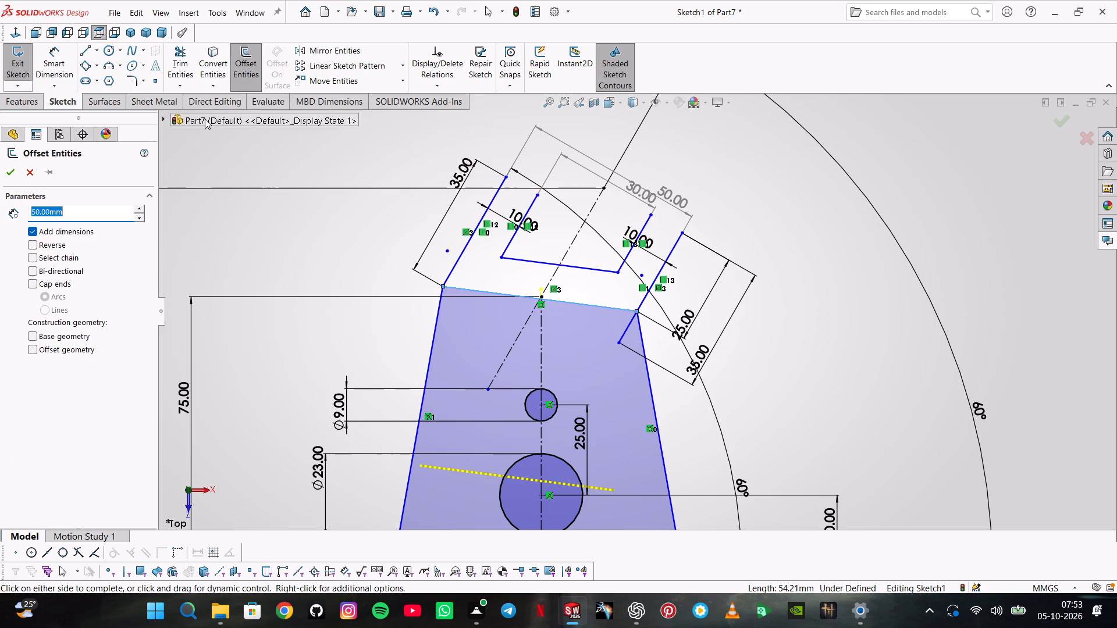
text(35)
key(Return)
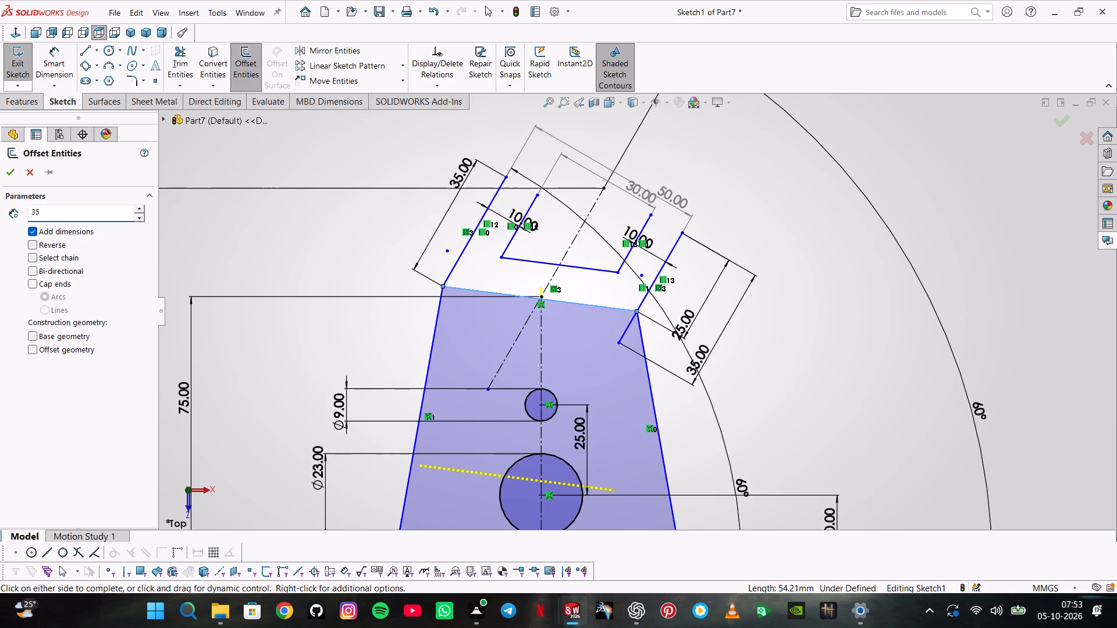
click(44, 244)
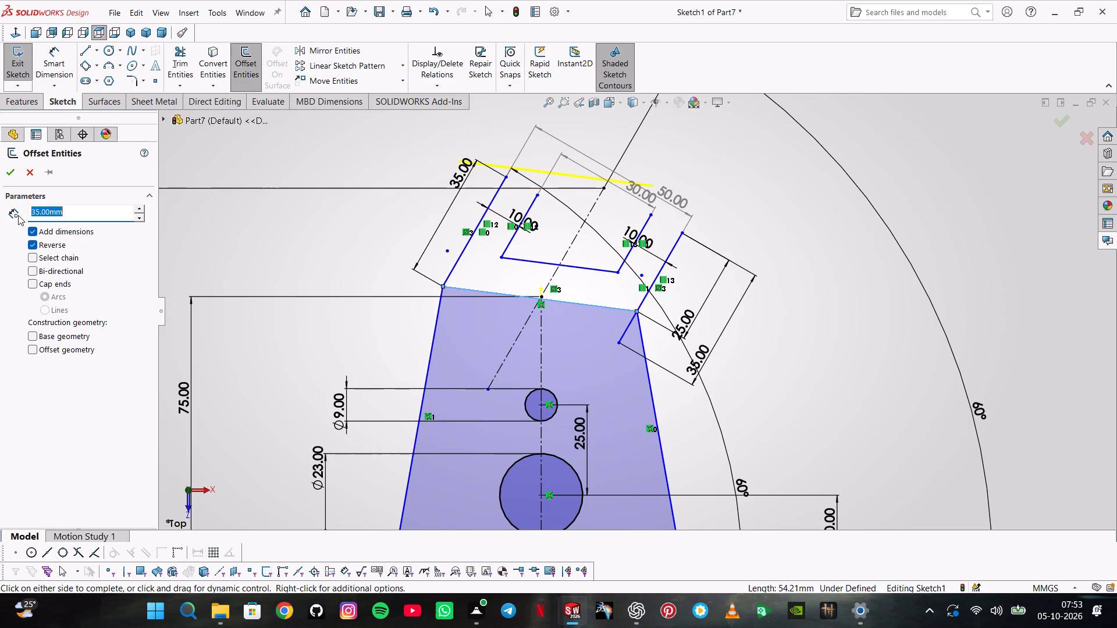
click(9, 170)
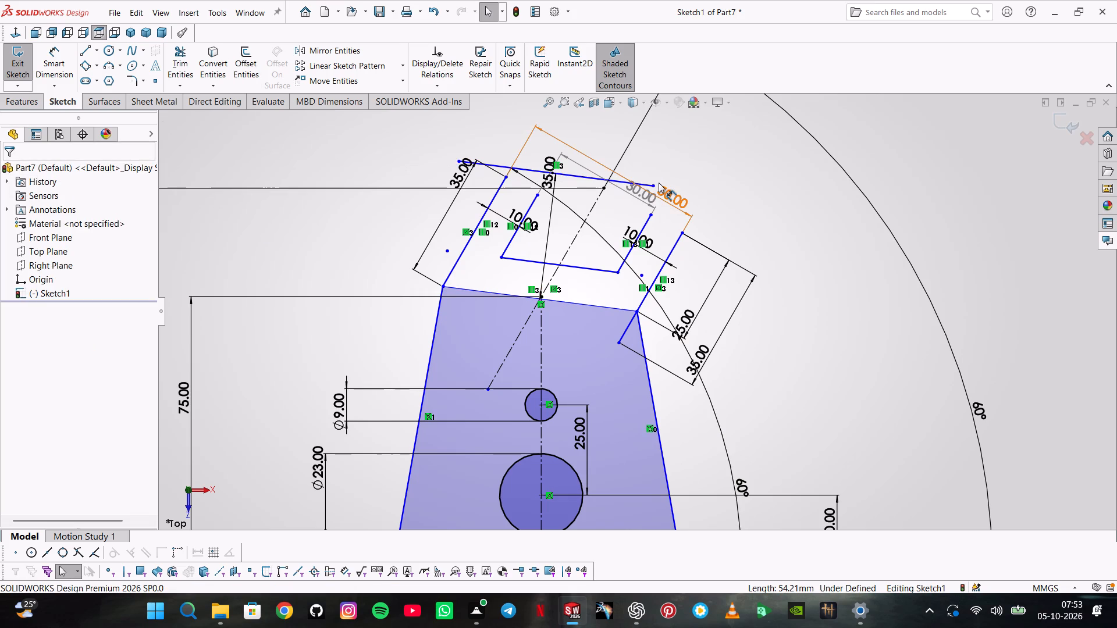
Extend the right end of the 35 mm offset line past the right slanted line, to about 75.7 mm long.
drag(652, 185, 664, 185)
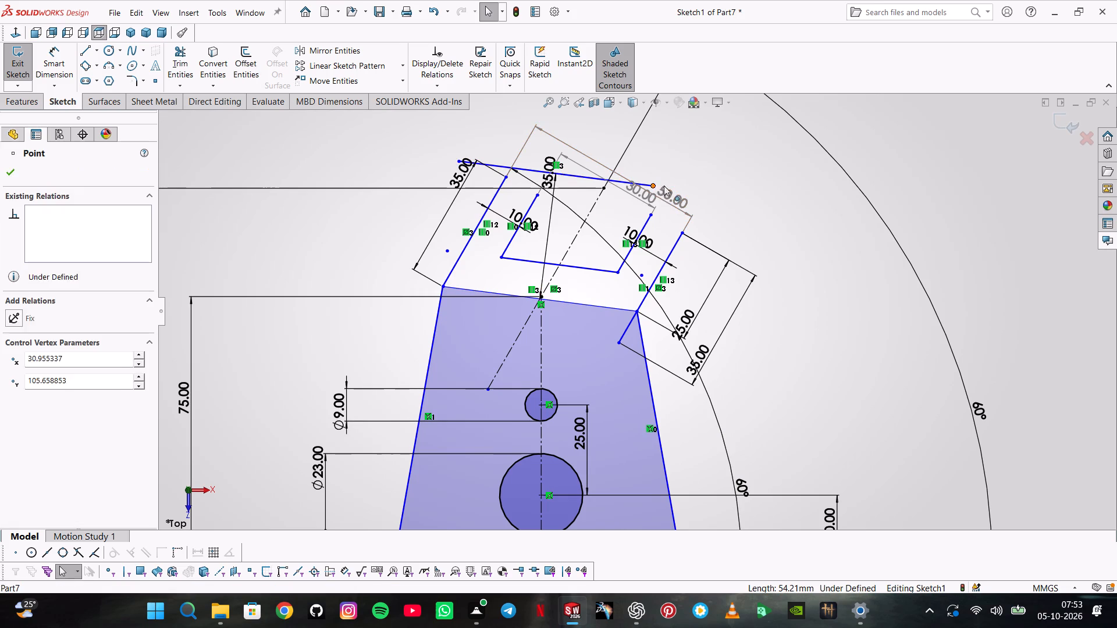
drag(664, 185, 731, 191)
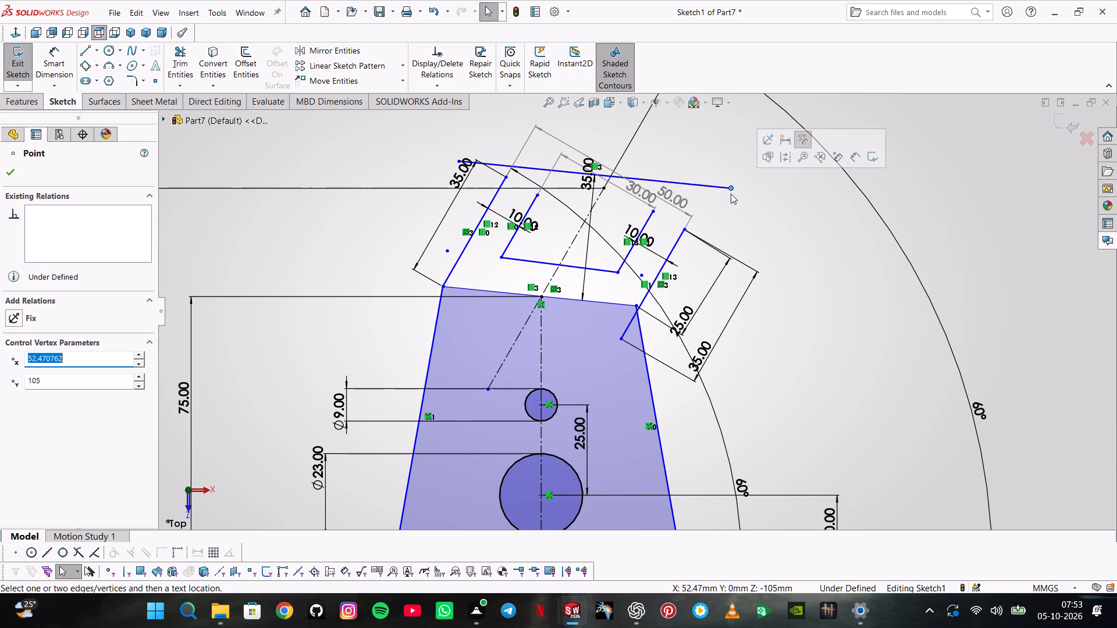
key(Escape)
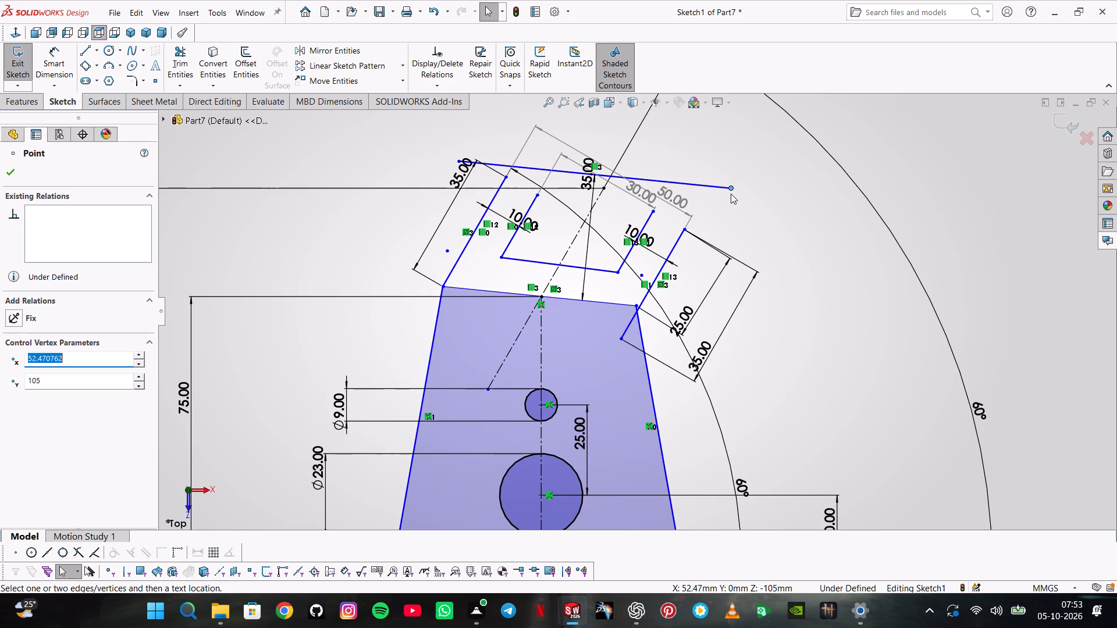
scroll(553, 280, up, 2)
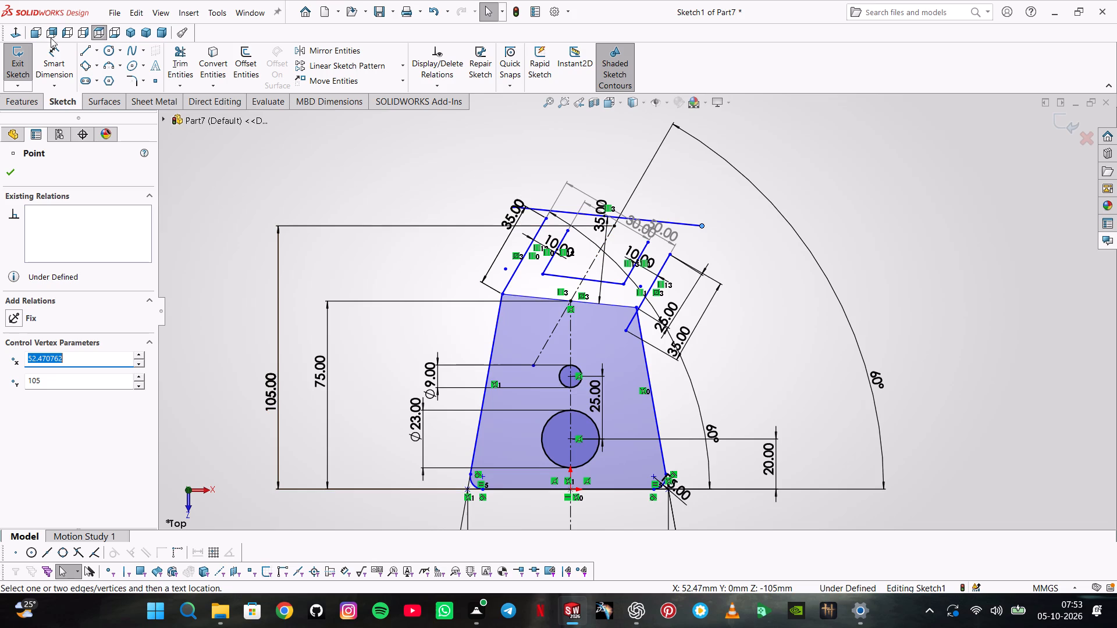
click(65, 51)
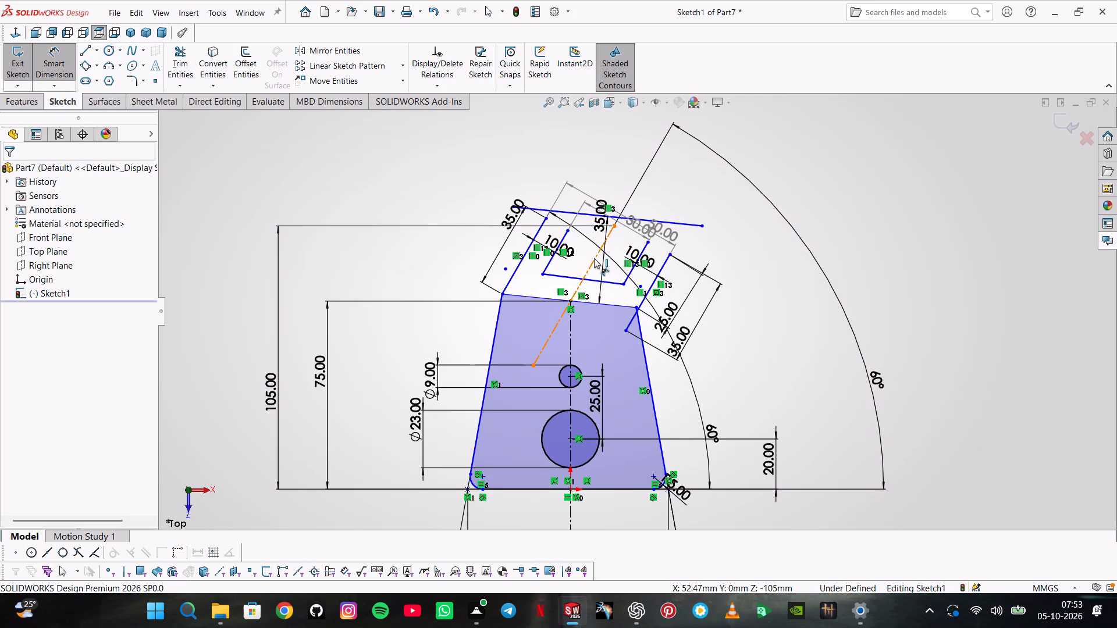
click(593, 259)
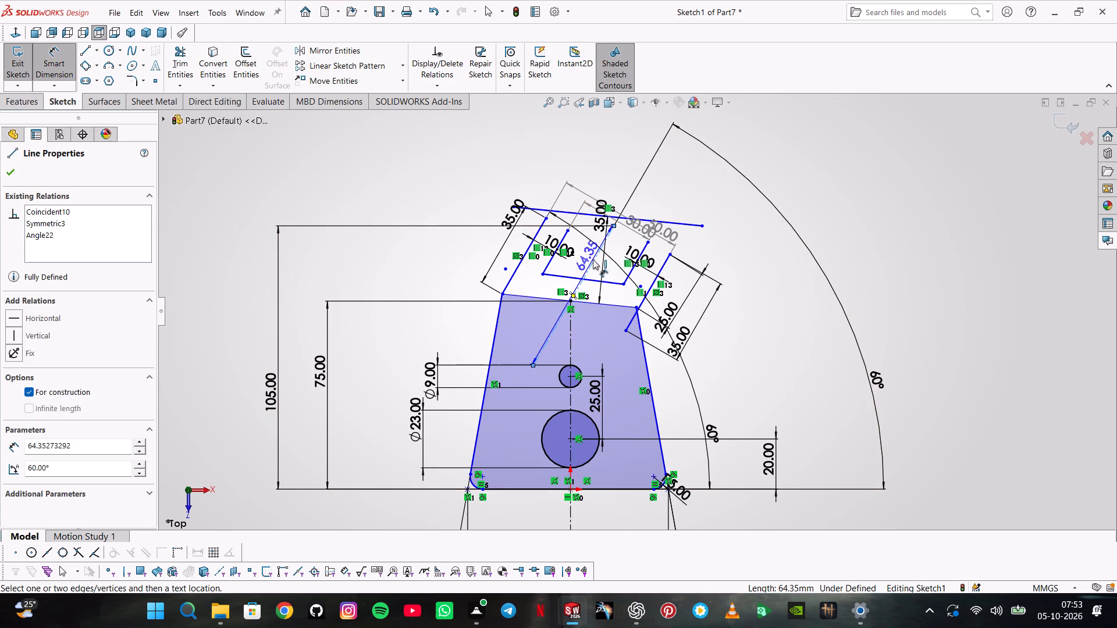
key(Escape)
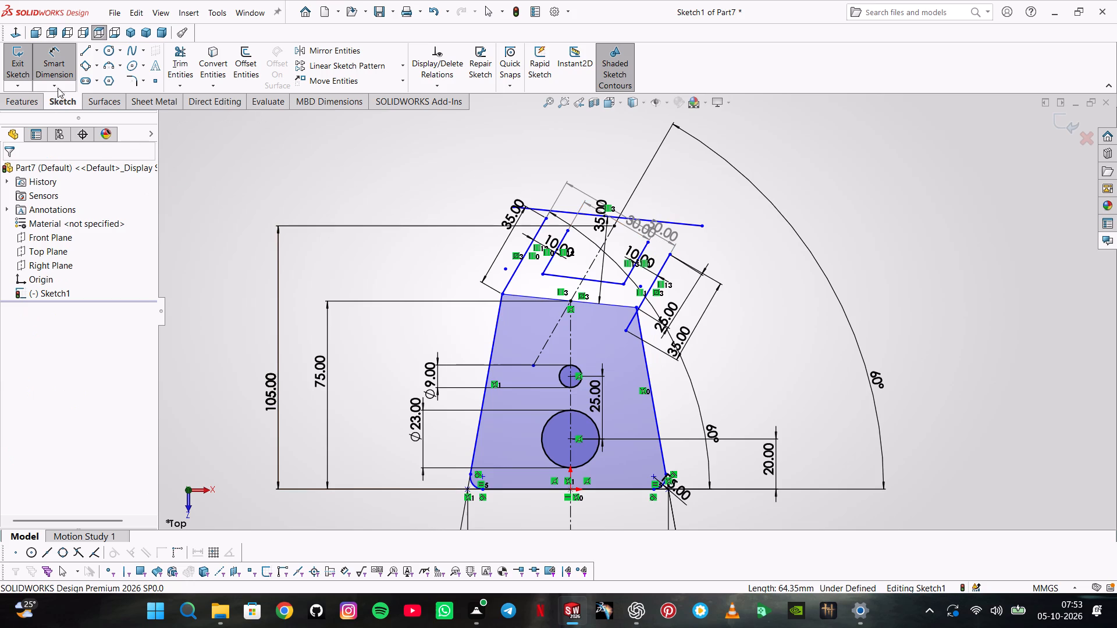
Trim away the part of the 60-degree centerline that lies below the profile's sloping top edge.
click(190, 78)
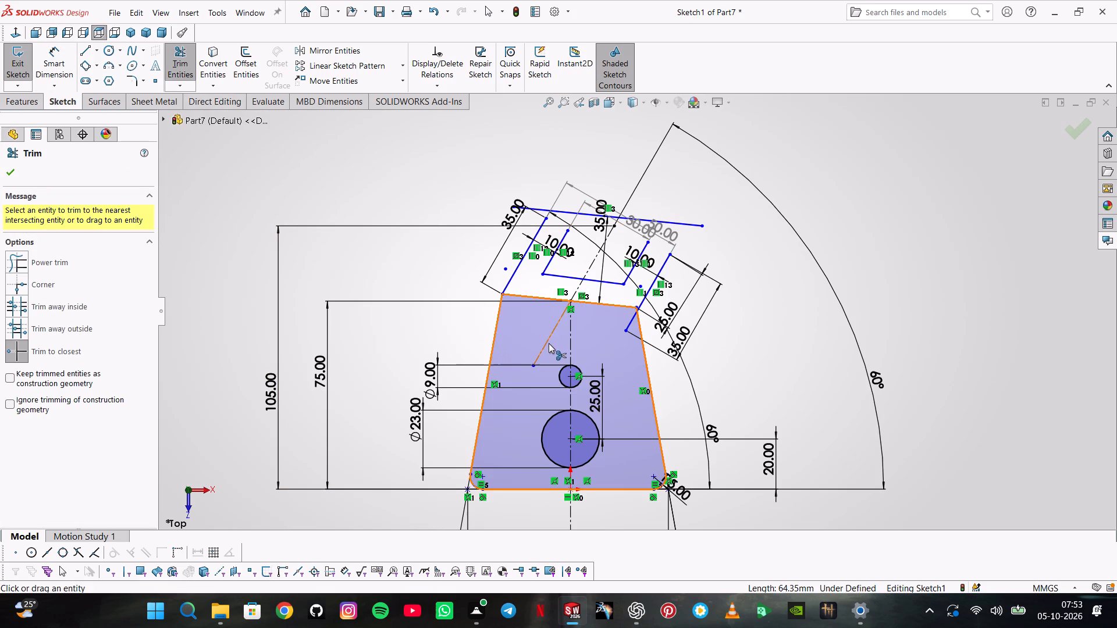
click(549, 343)
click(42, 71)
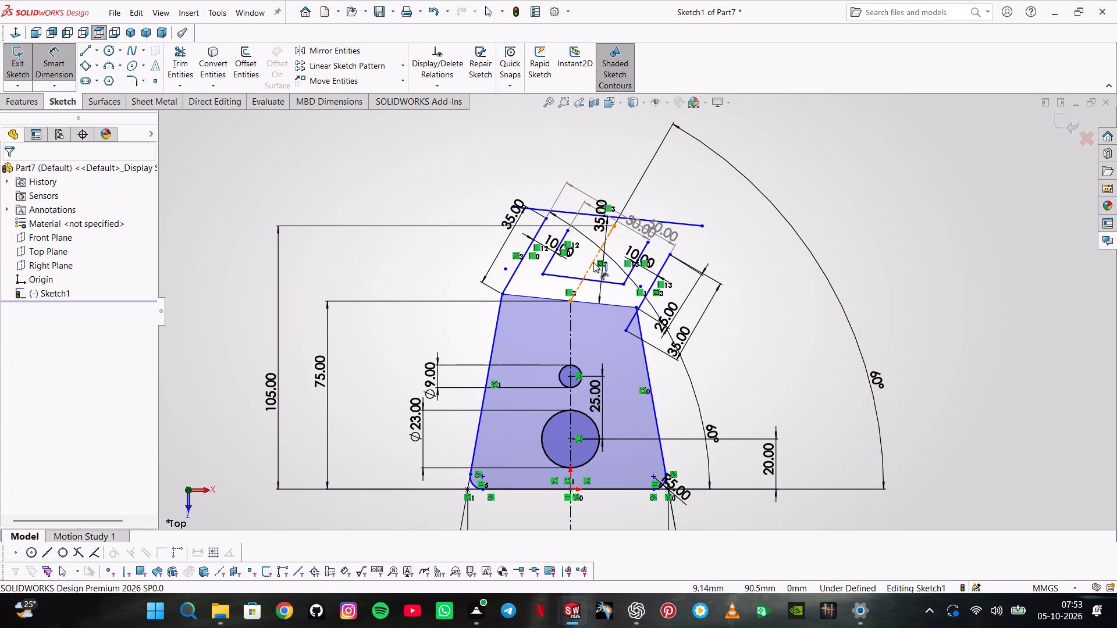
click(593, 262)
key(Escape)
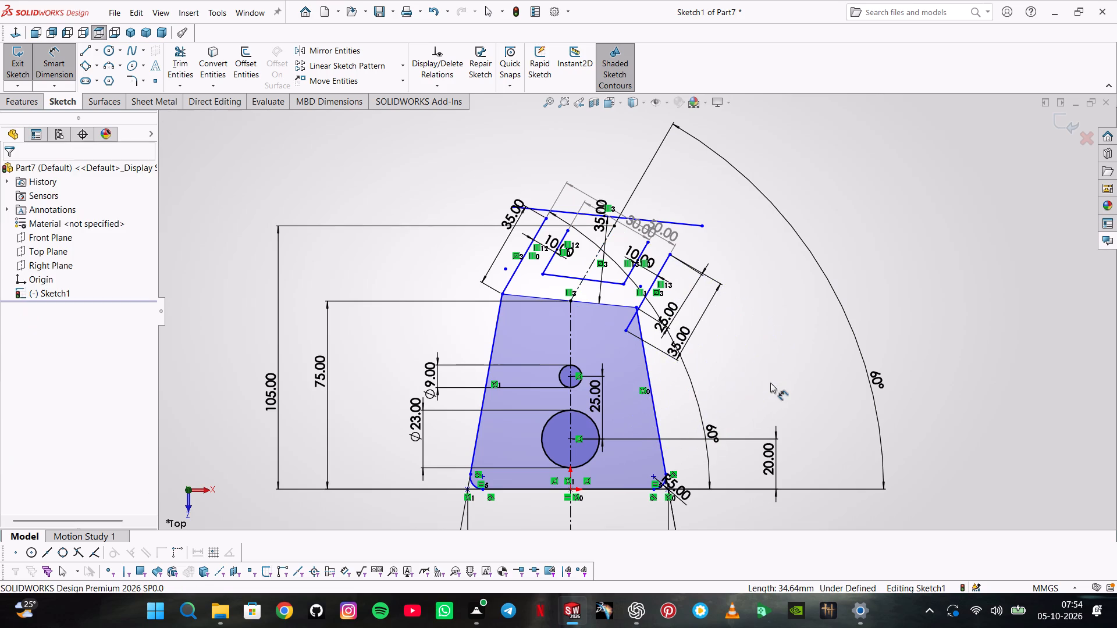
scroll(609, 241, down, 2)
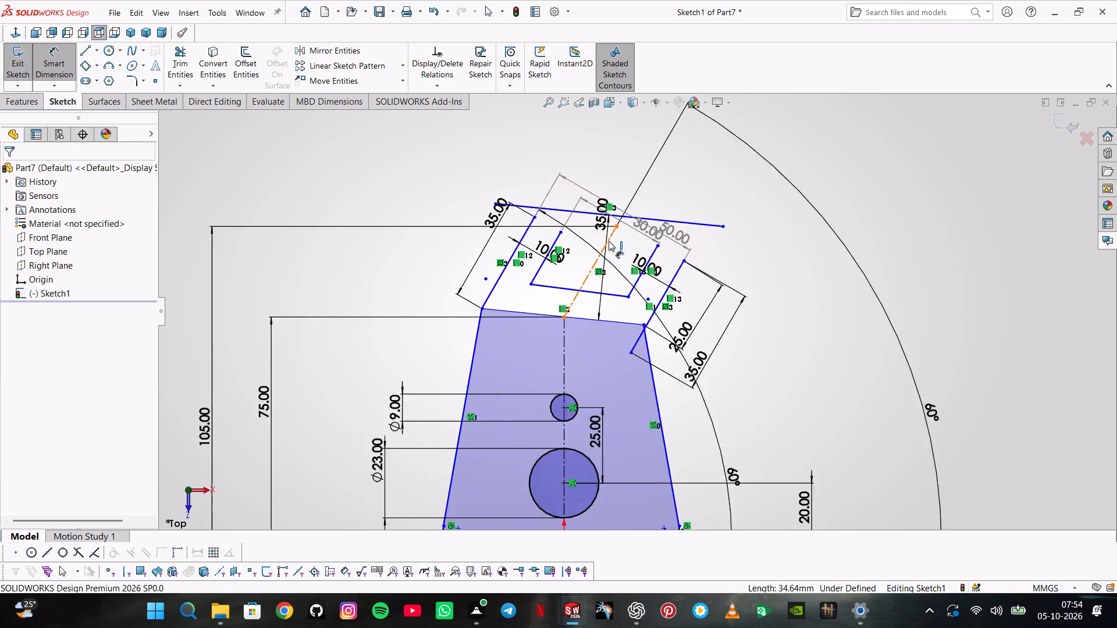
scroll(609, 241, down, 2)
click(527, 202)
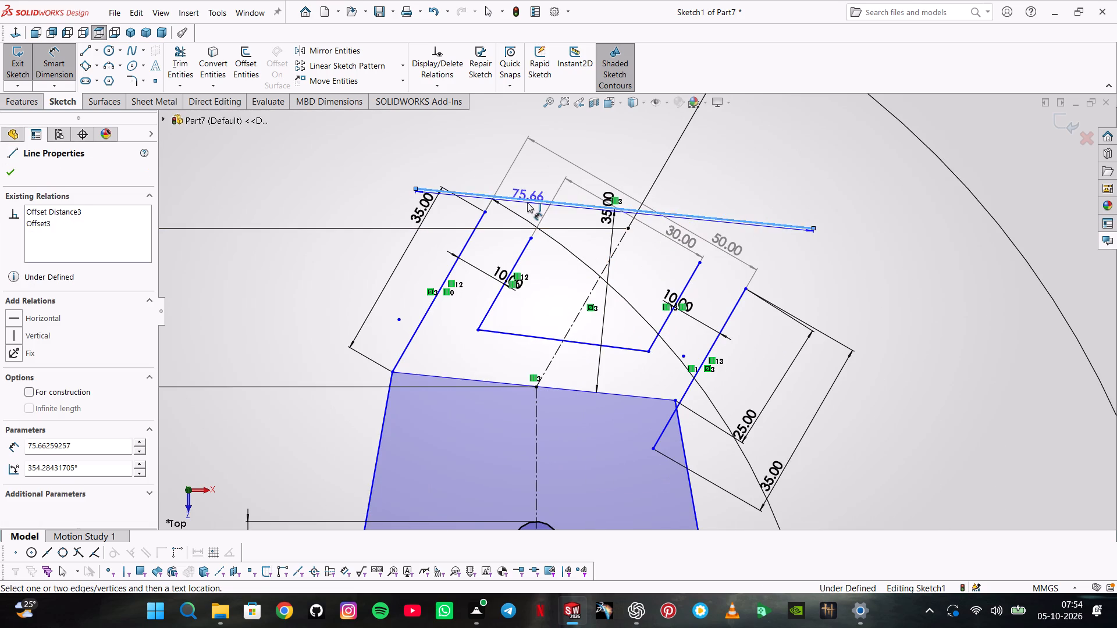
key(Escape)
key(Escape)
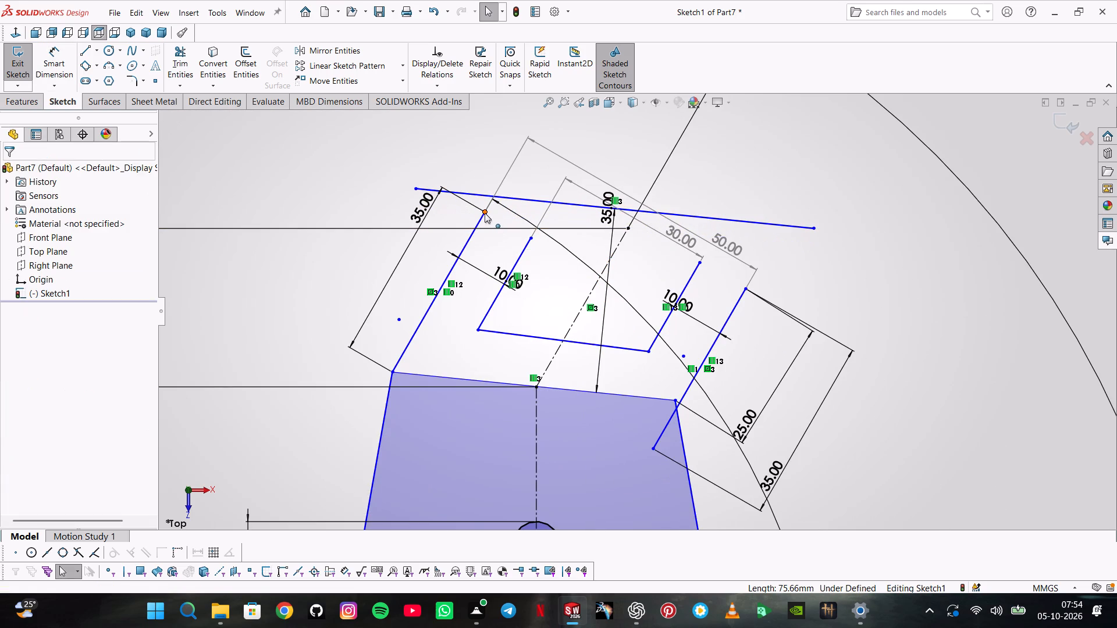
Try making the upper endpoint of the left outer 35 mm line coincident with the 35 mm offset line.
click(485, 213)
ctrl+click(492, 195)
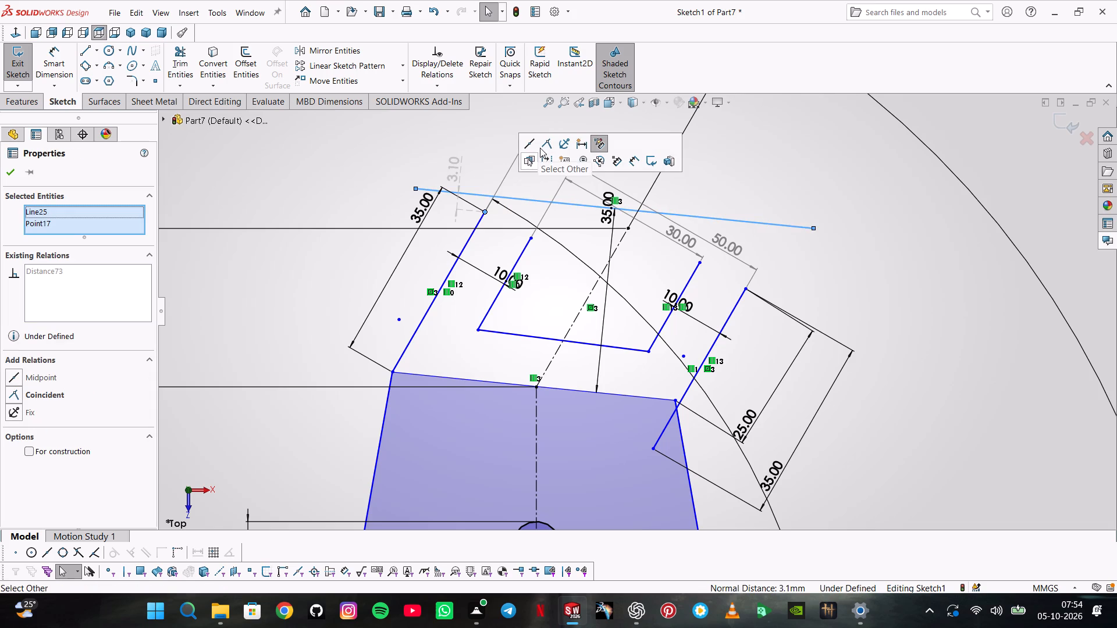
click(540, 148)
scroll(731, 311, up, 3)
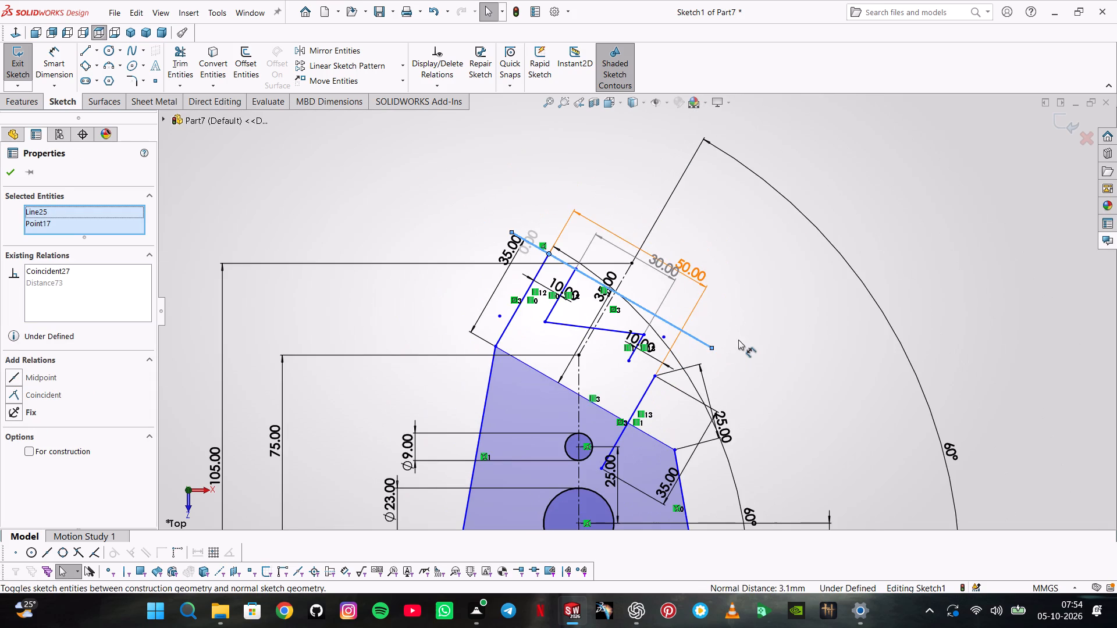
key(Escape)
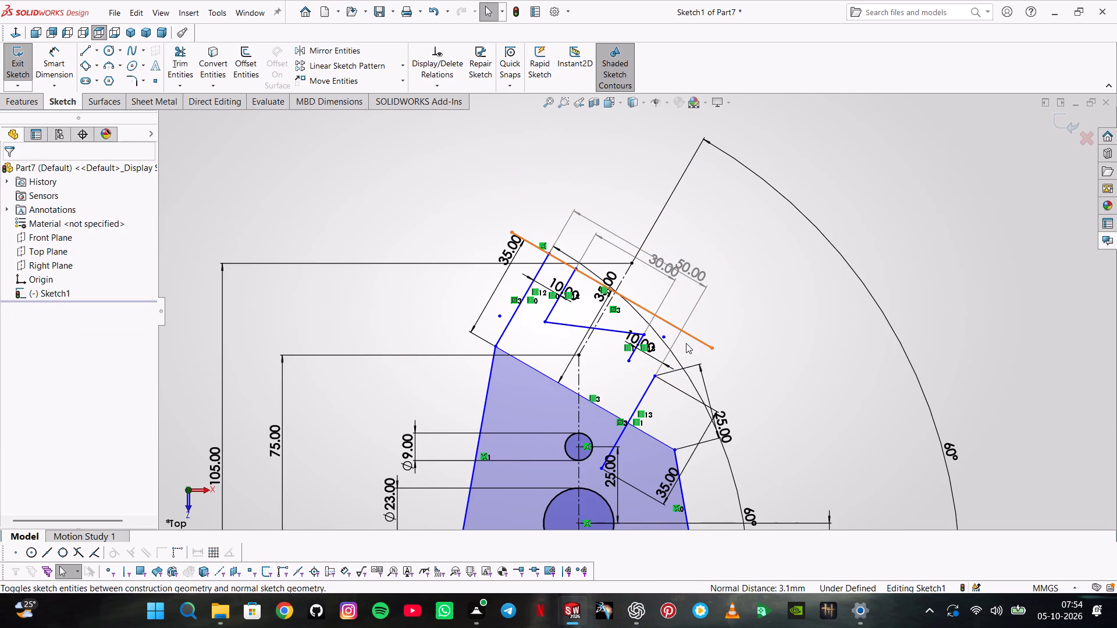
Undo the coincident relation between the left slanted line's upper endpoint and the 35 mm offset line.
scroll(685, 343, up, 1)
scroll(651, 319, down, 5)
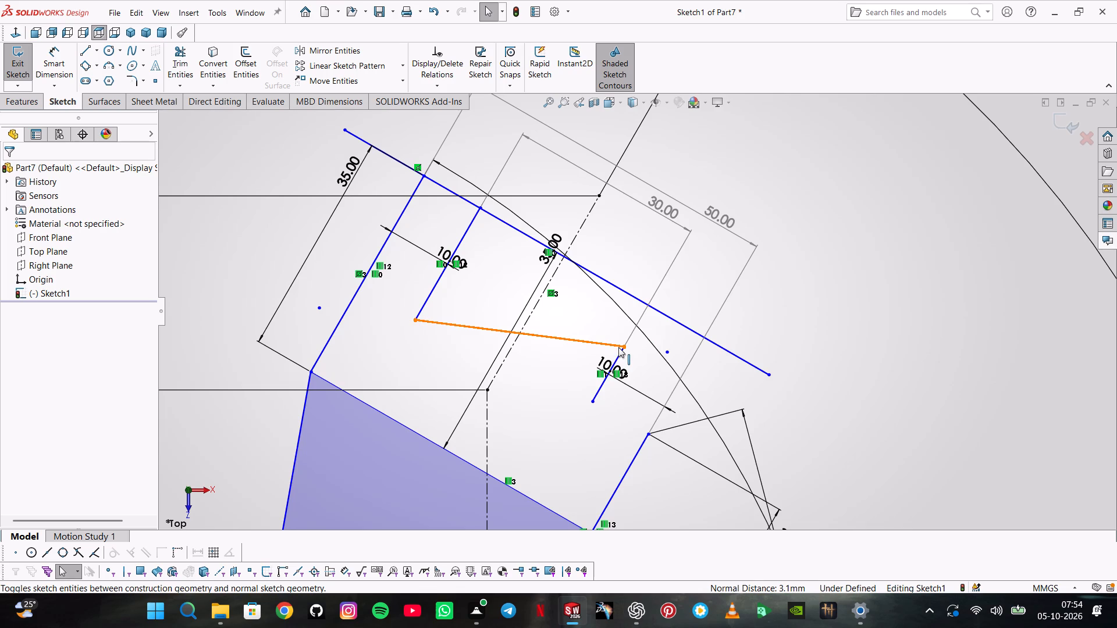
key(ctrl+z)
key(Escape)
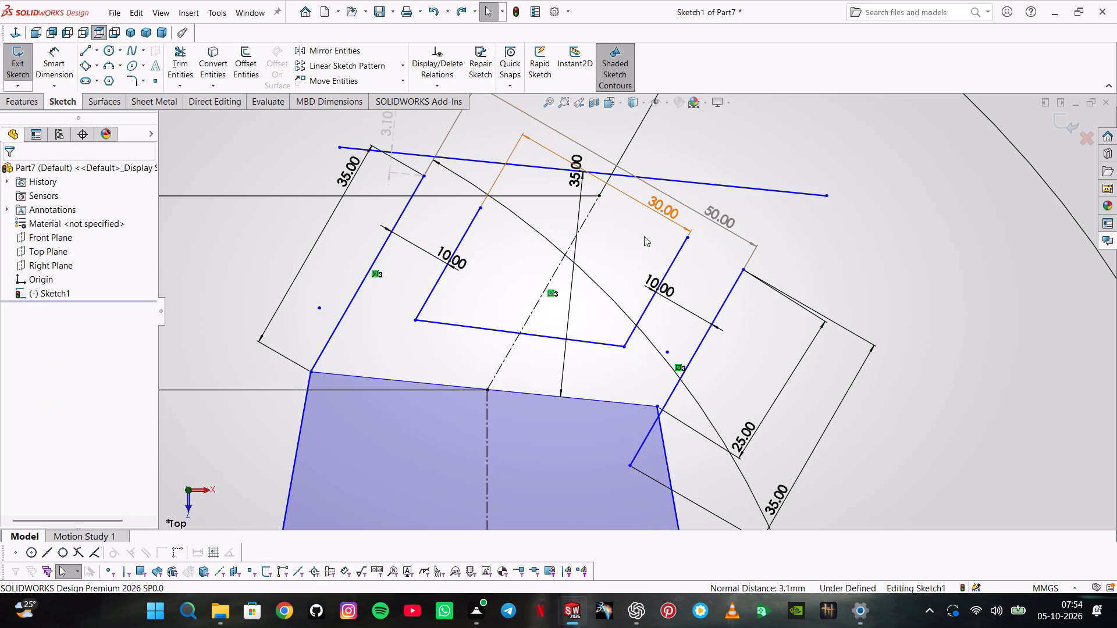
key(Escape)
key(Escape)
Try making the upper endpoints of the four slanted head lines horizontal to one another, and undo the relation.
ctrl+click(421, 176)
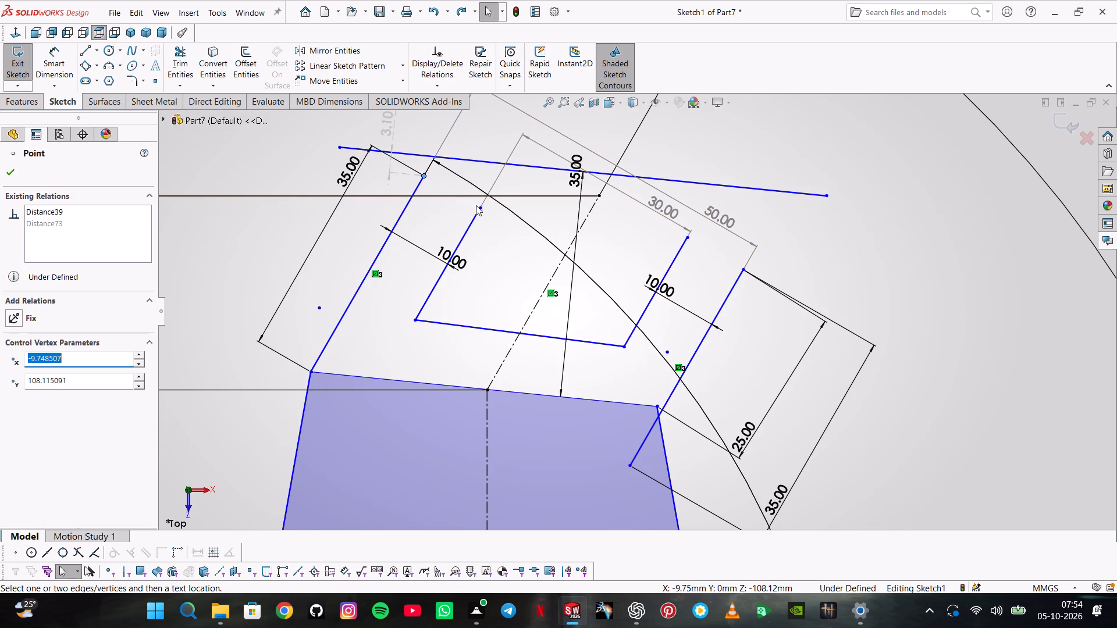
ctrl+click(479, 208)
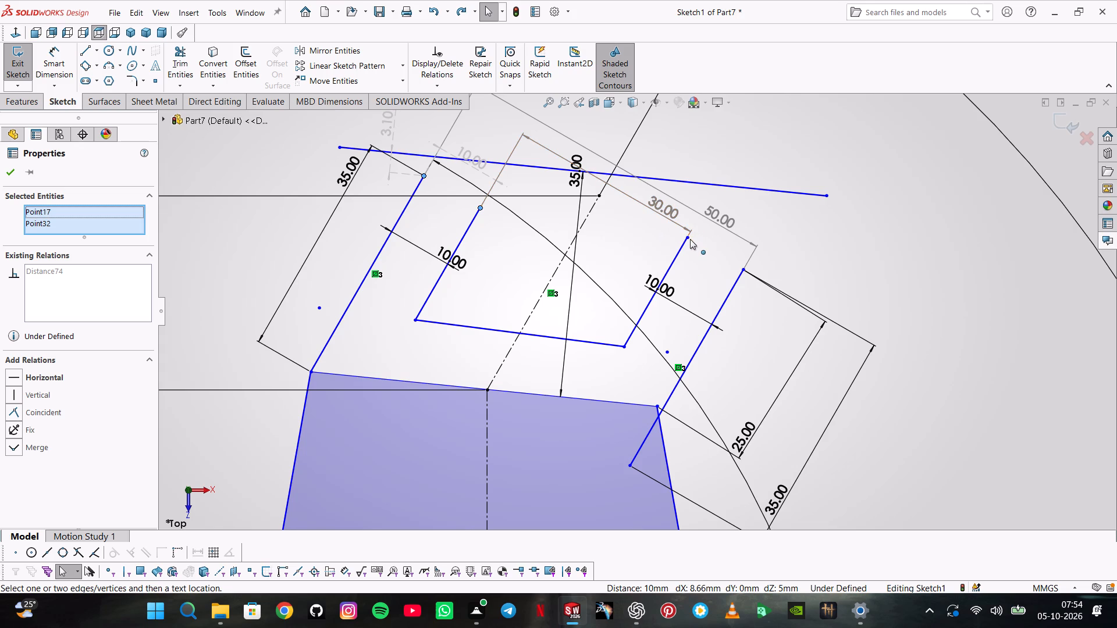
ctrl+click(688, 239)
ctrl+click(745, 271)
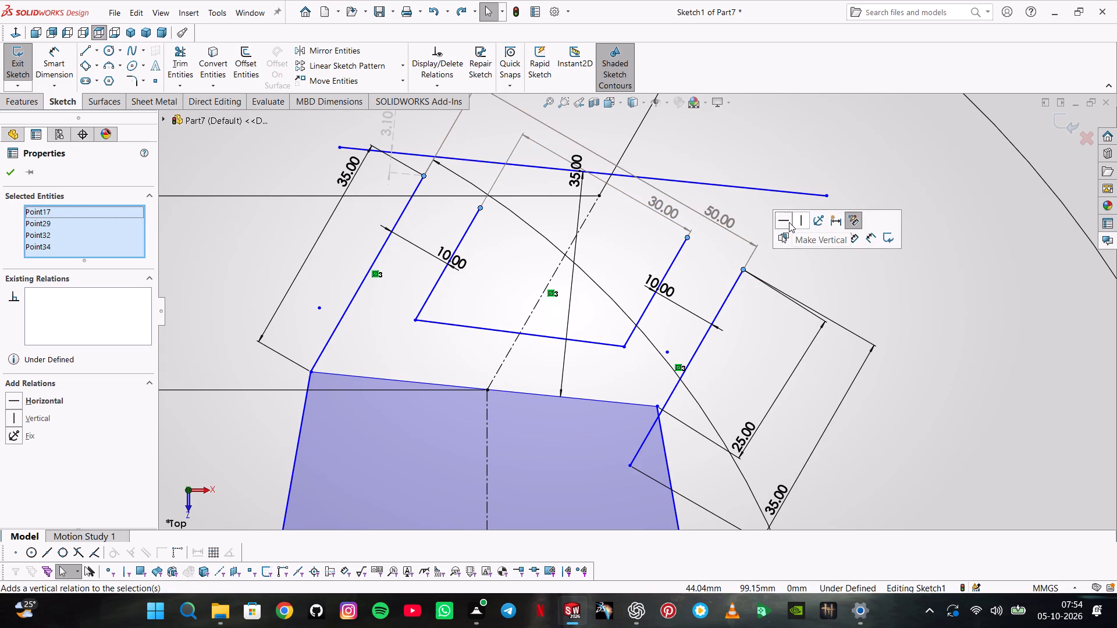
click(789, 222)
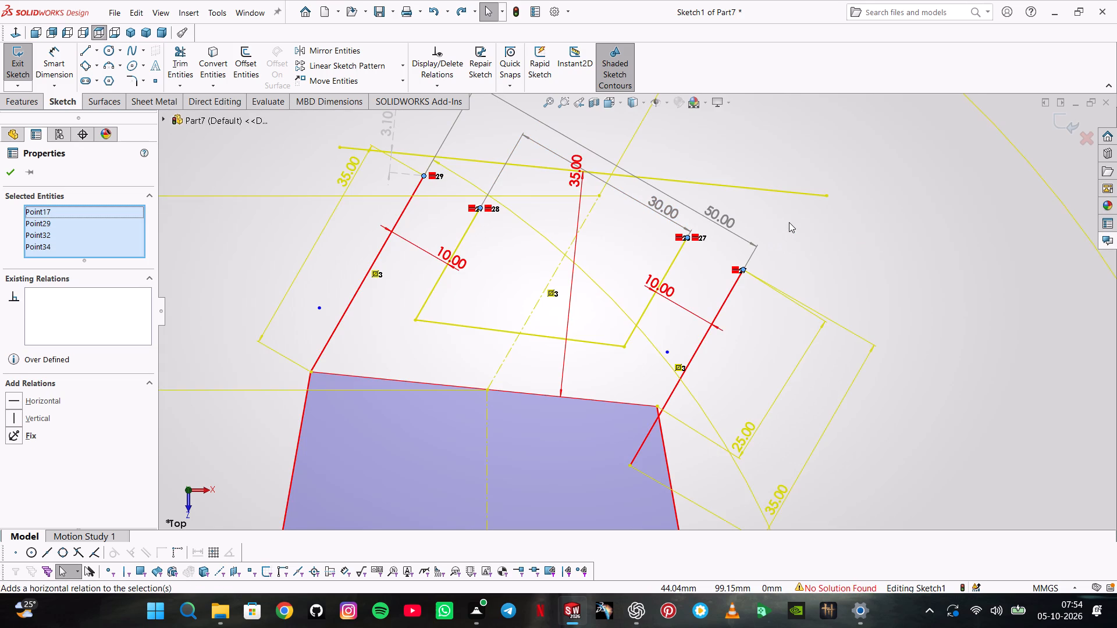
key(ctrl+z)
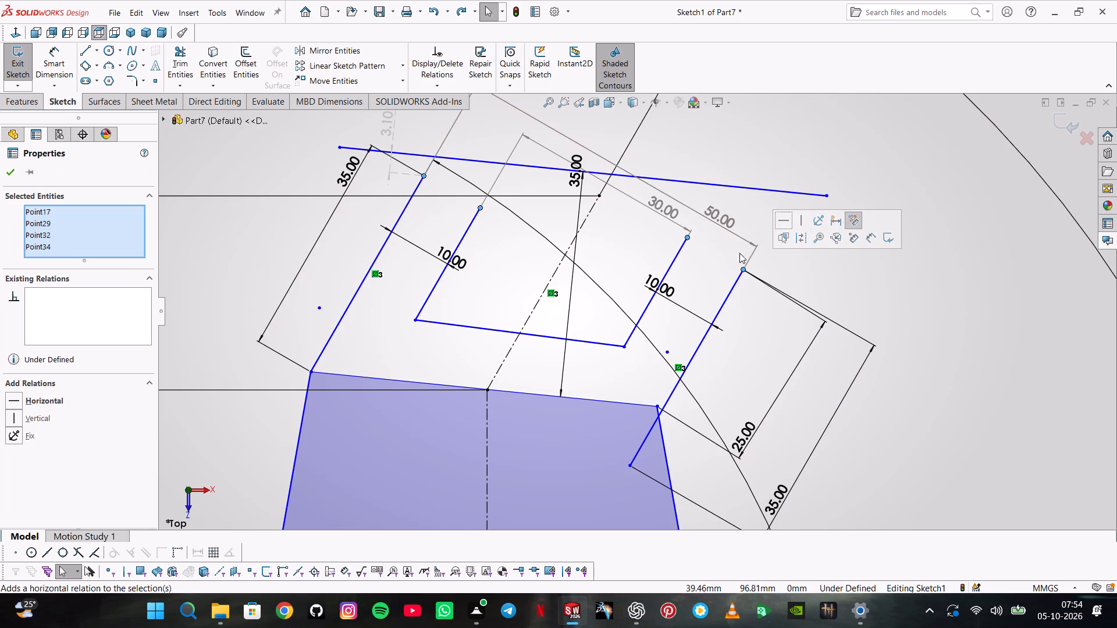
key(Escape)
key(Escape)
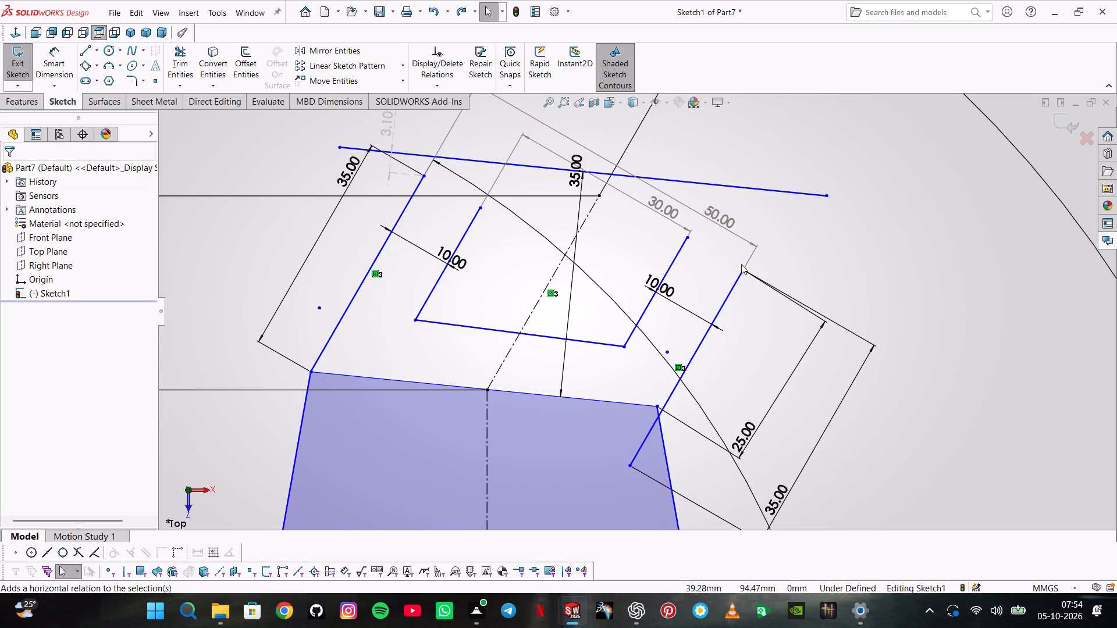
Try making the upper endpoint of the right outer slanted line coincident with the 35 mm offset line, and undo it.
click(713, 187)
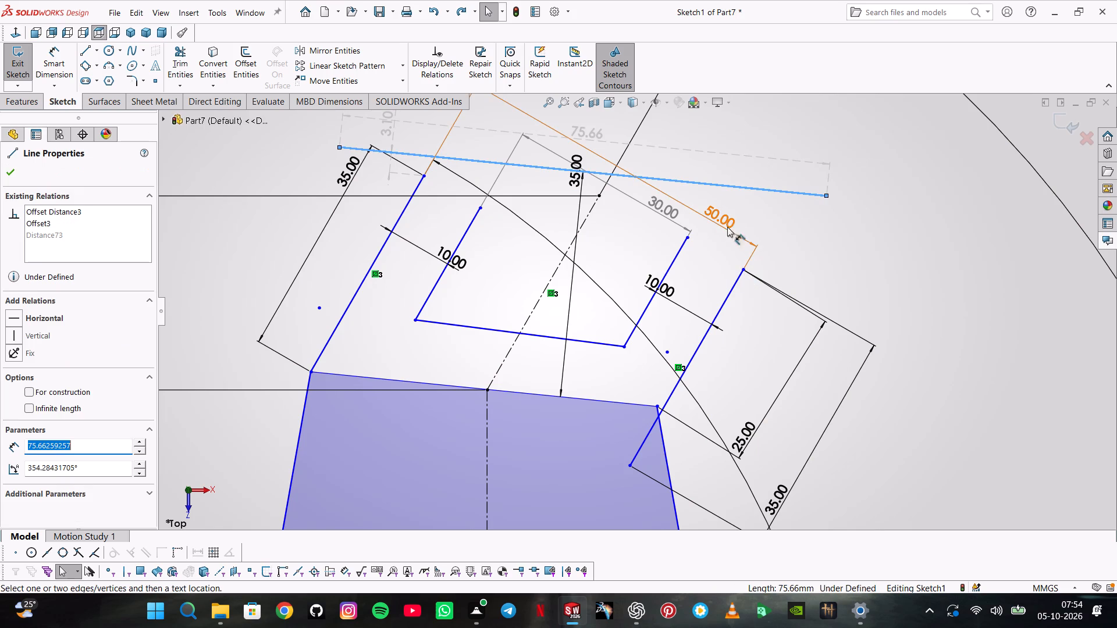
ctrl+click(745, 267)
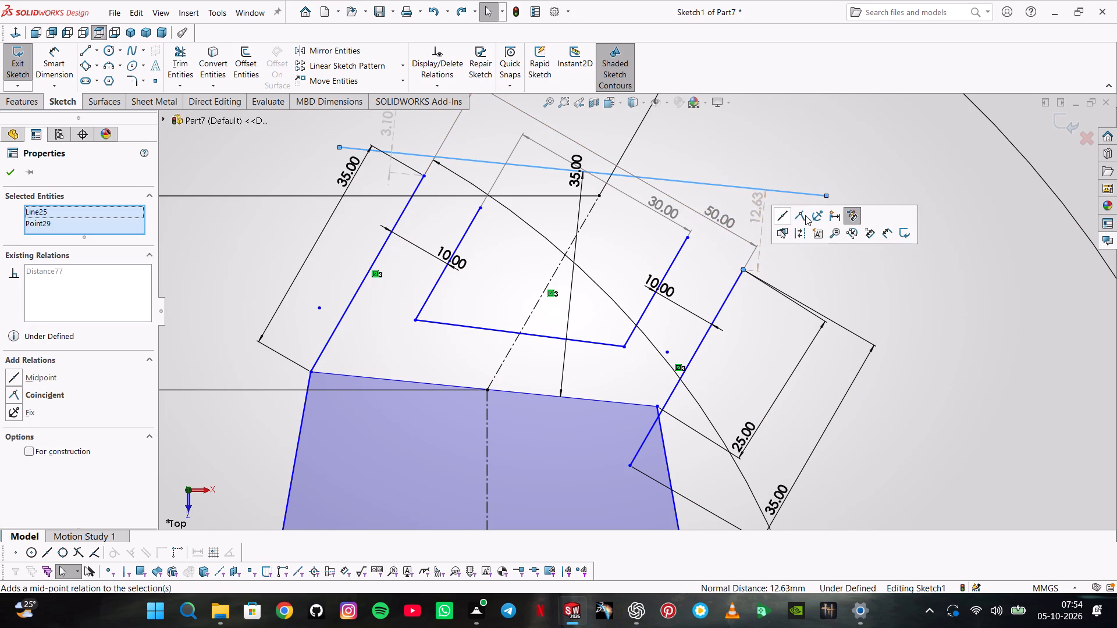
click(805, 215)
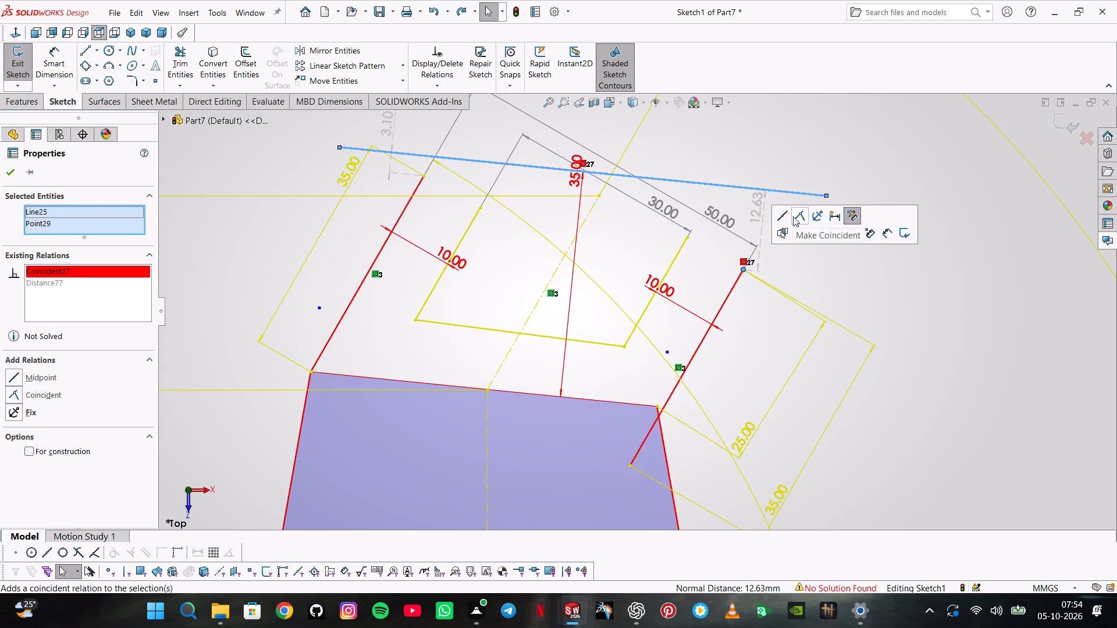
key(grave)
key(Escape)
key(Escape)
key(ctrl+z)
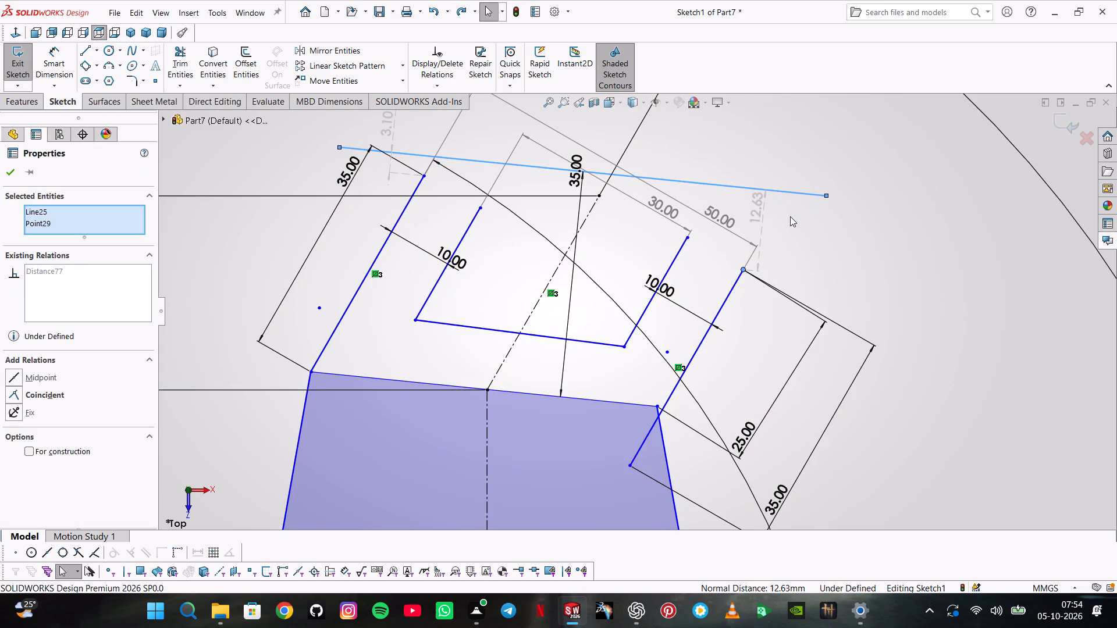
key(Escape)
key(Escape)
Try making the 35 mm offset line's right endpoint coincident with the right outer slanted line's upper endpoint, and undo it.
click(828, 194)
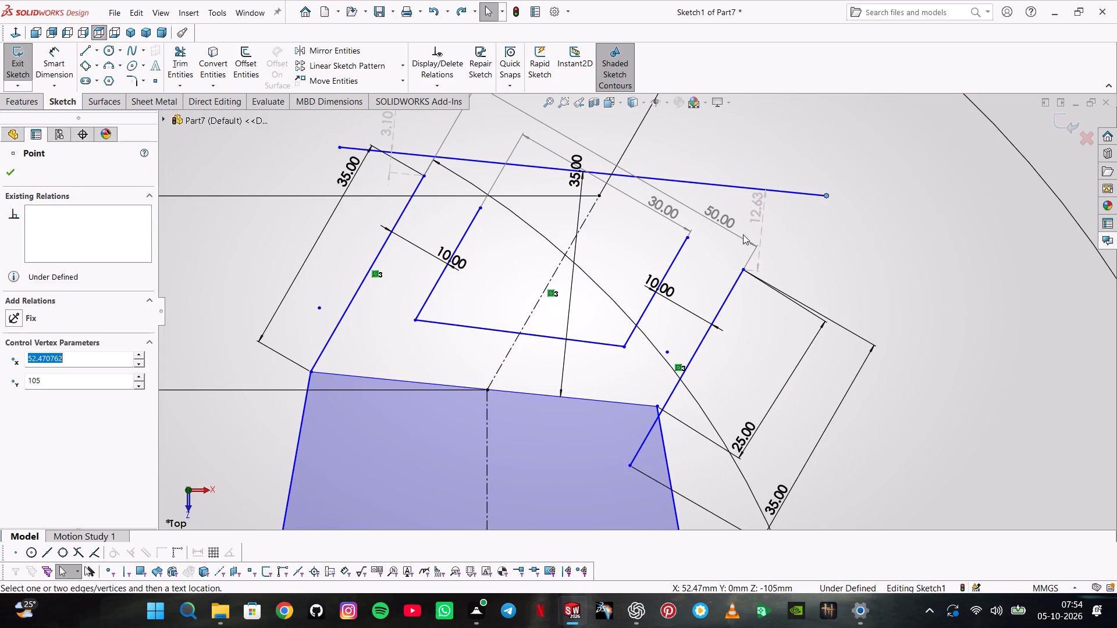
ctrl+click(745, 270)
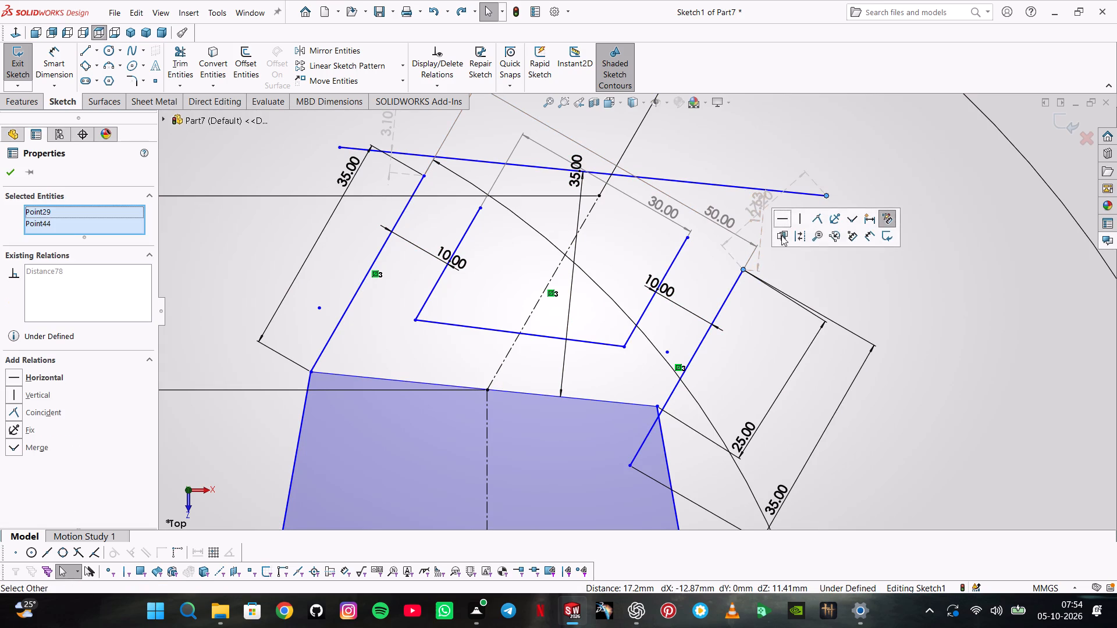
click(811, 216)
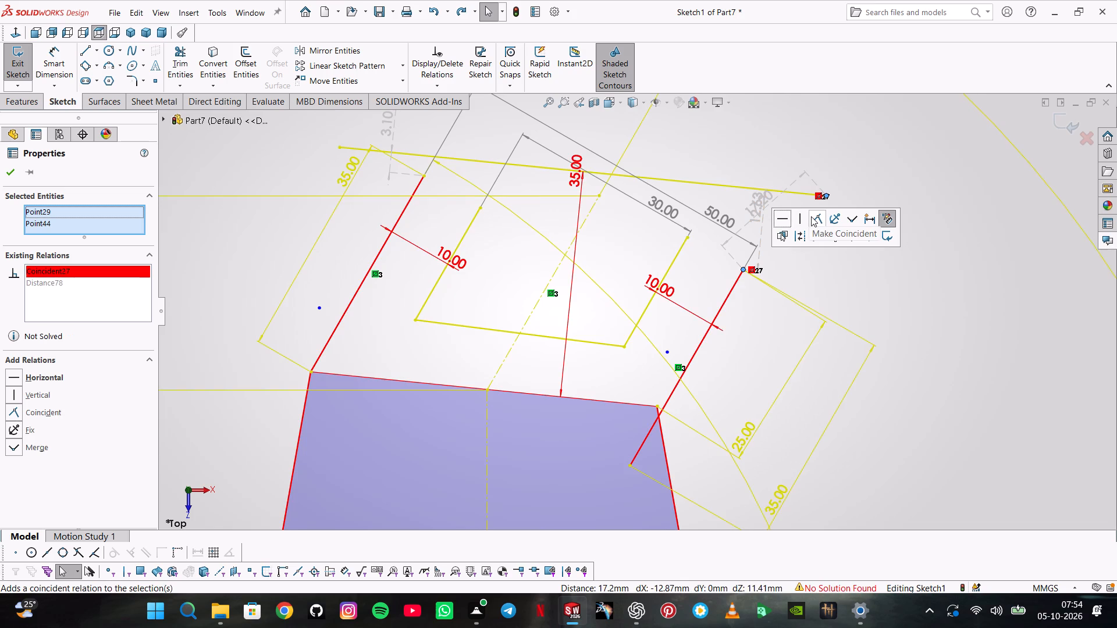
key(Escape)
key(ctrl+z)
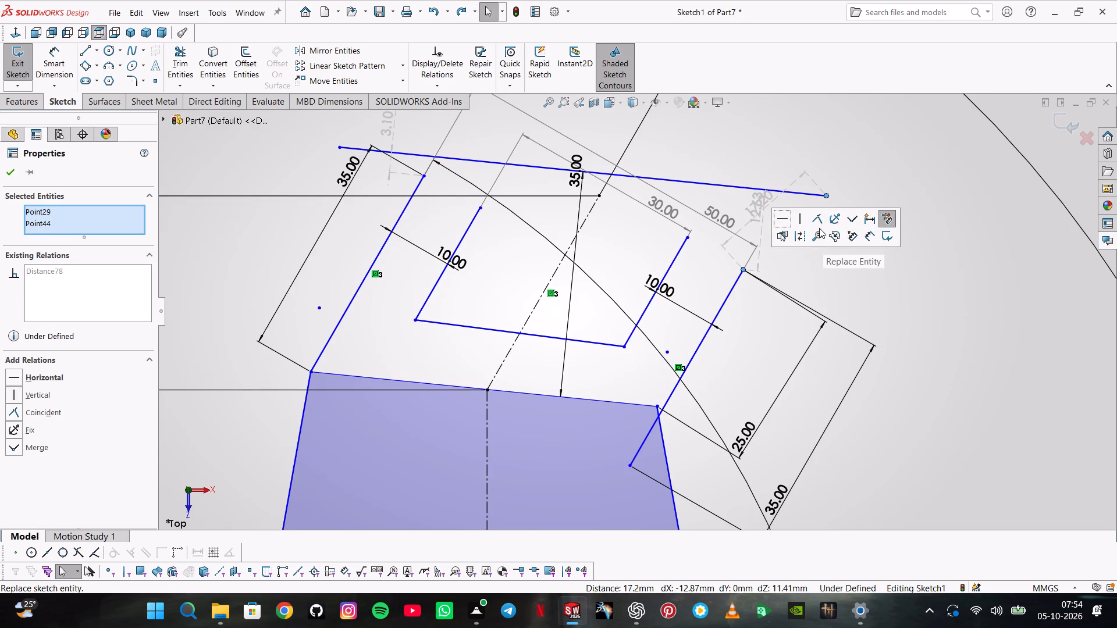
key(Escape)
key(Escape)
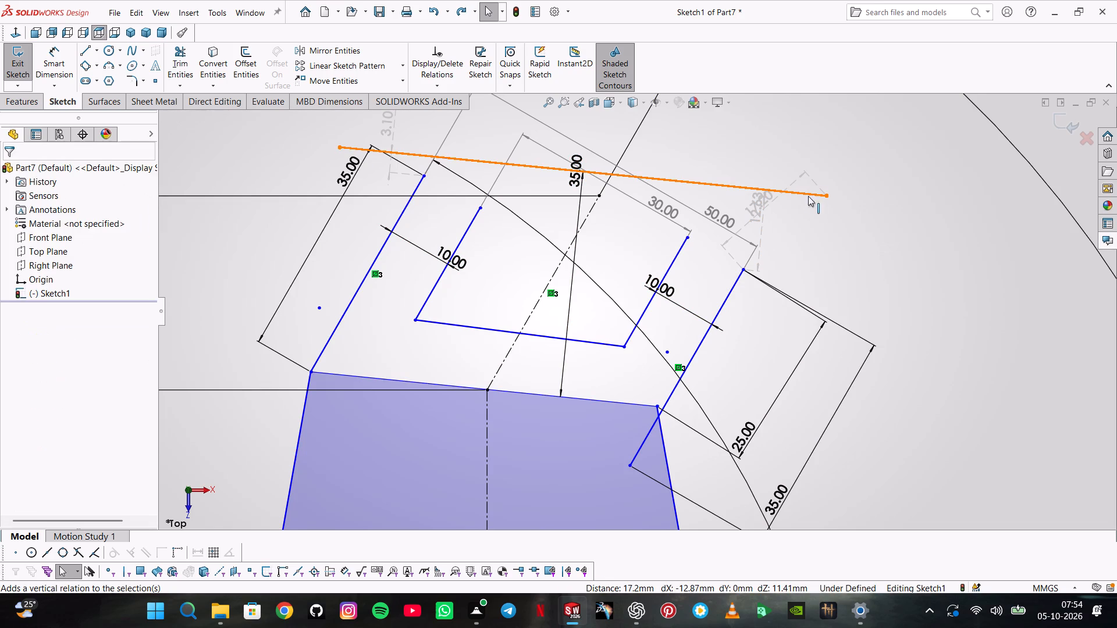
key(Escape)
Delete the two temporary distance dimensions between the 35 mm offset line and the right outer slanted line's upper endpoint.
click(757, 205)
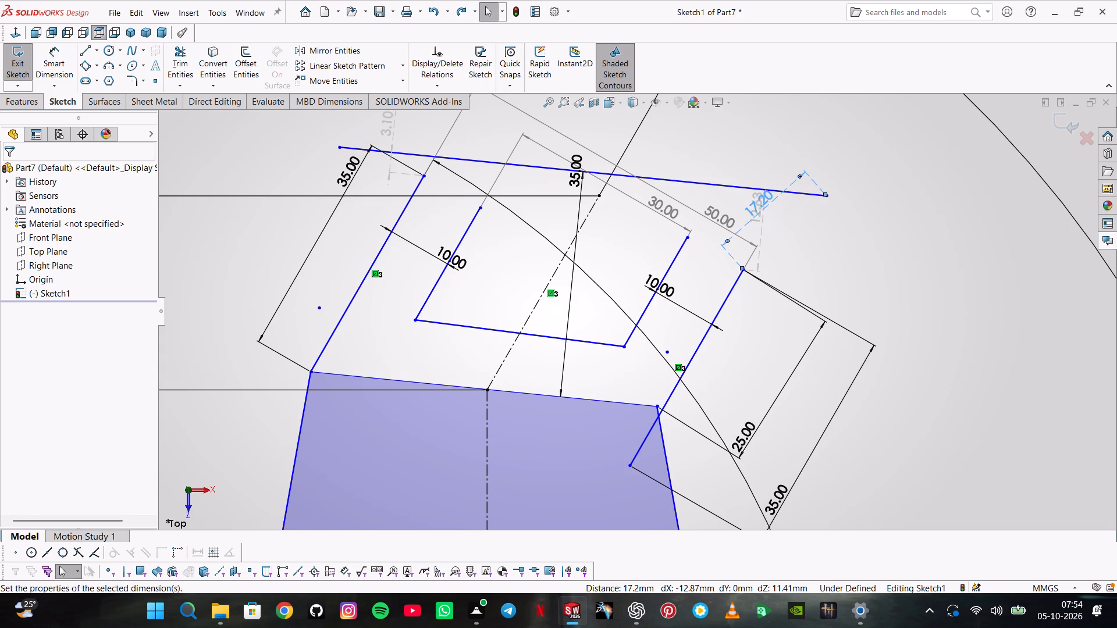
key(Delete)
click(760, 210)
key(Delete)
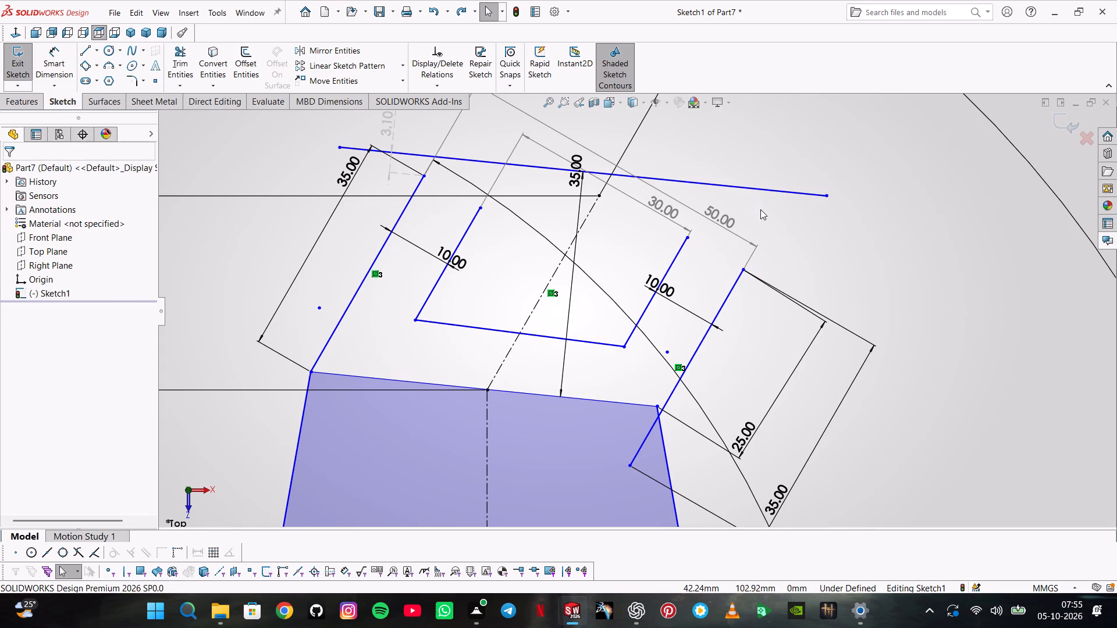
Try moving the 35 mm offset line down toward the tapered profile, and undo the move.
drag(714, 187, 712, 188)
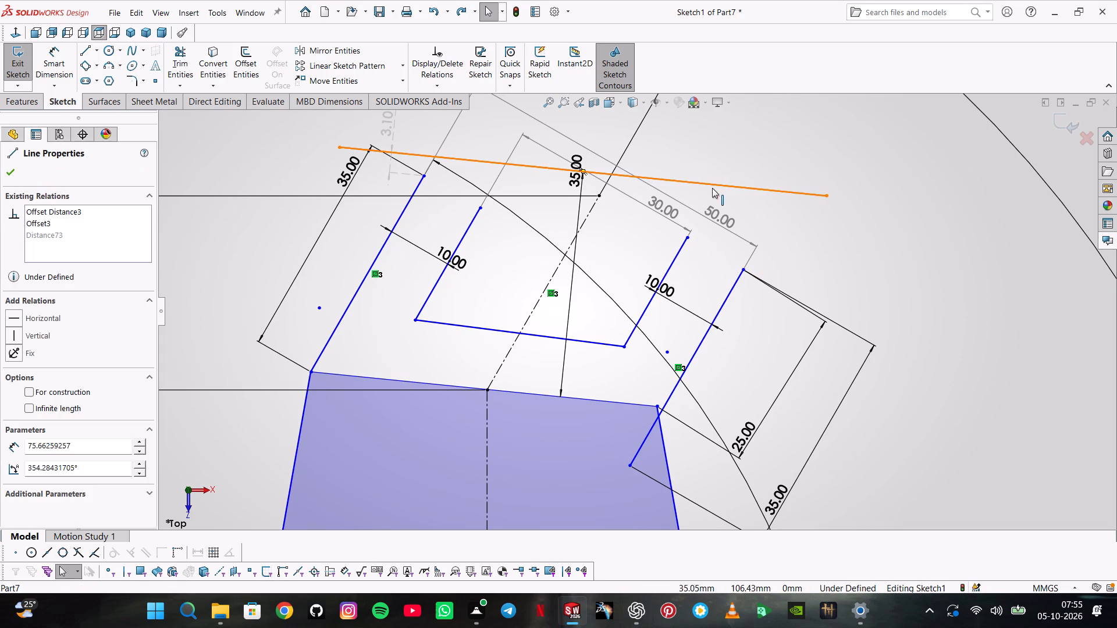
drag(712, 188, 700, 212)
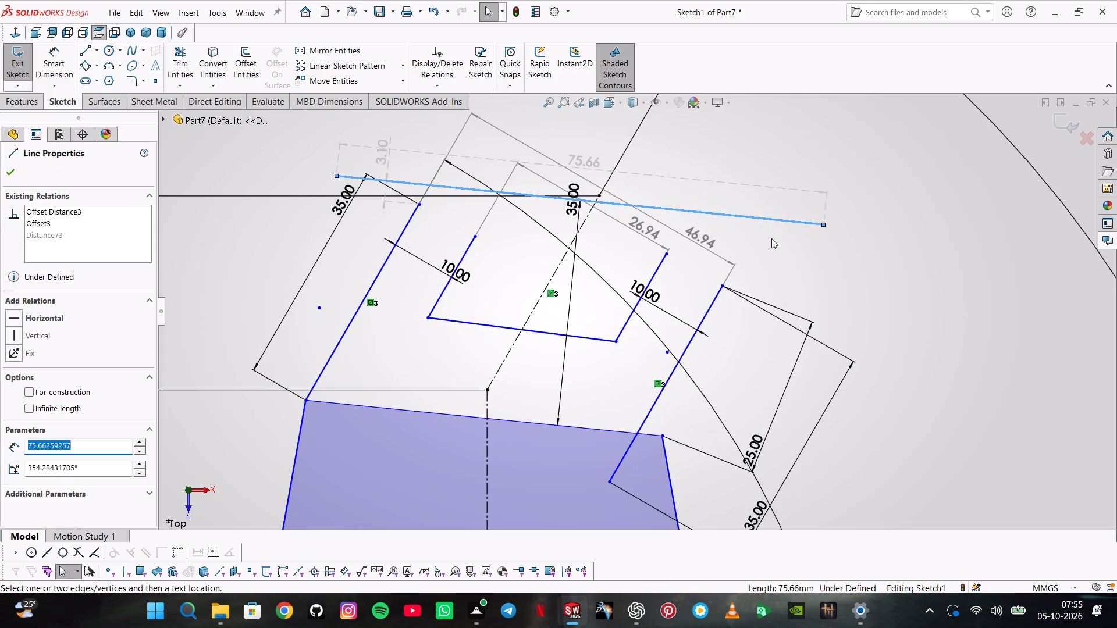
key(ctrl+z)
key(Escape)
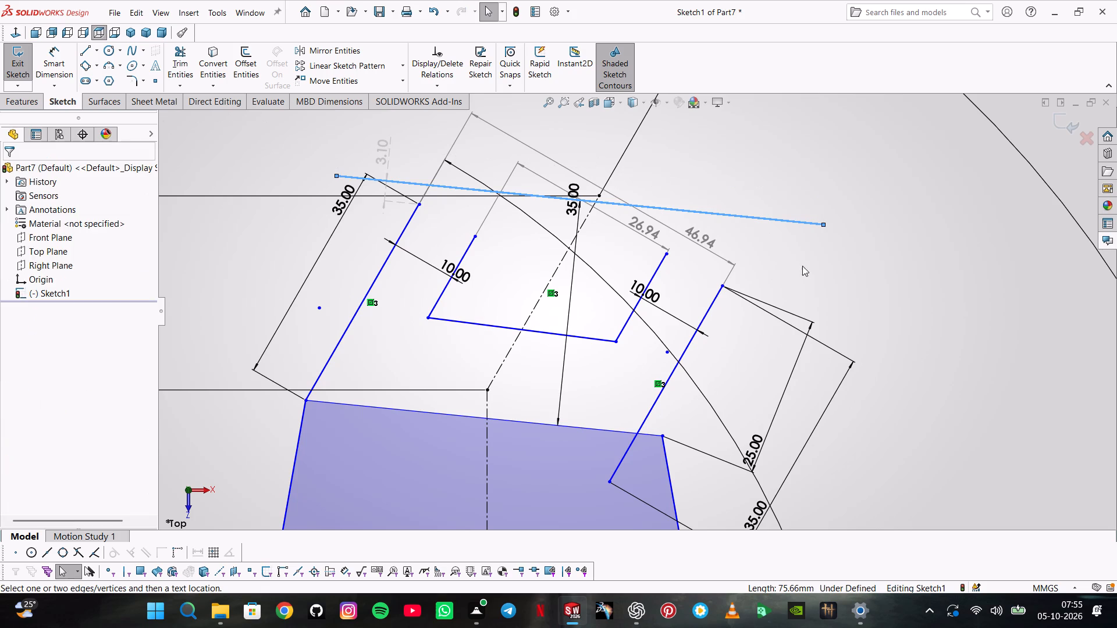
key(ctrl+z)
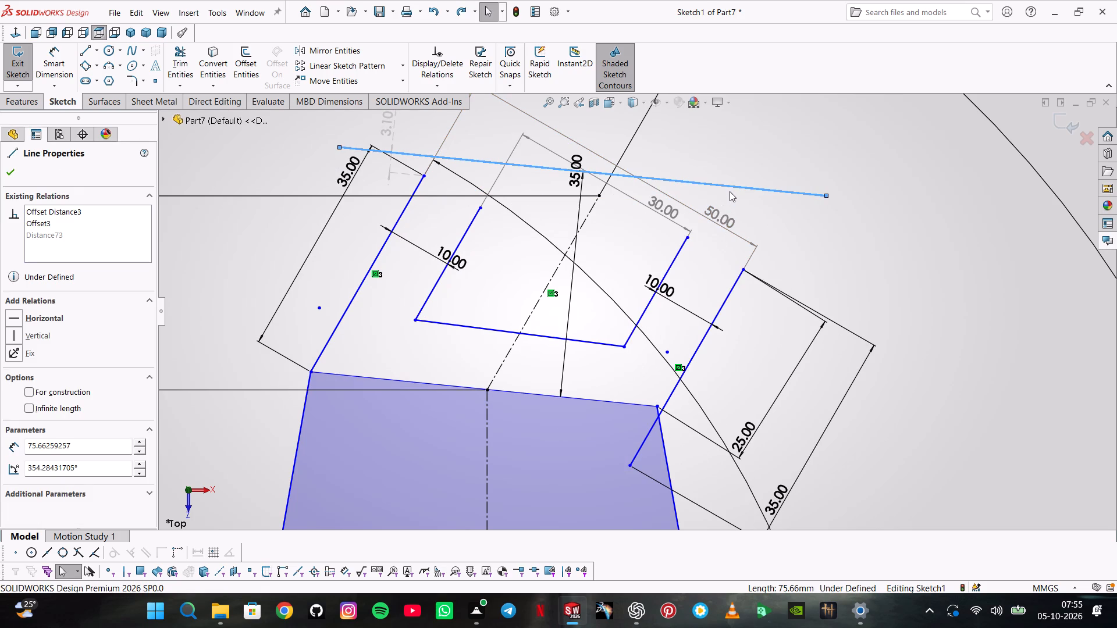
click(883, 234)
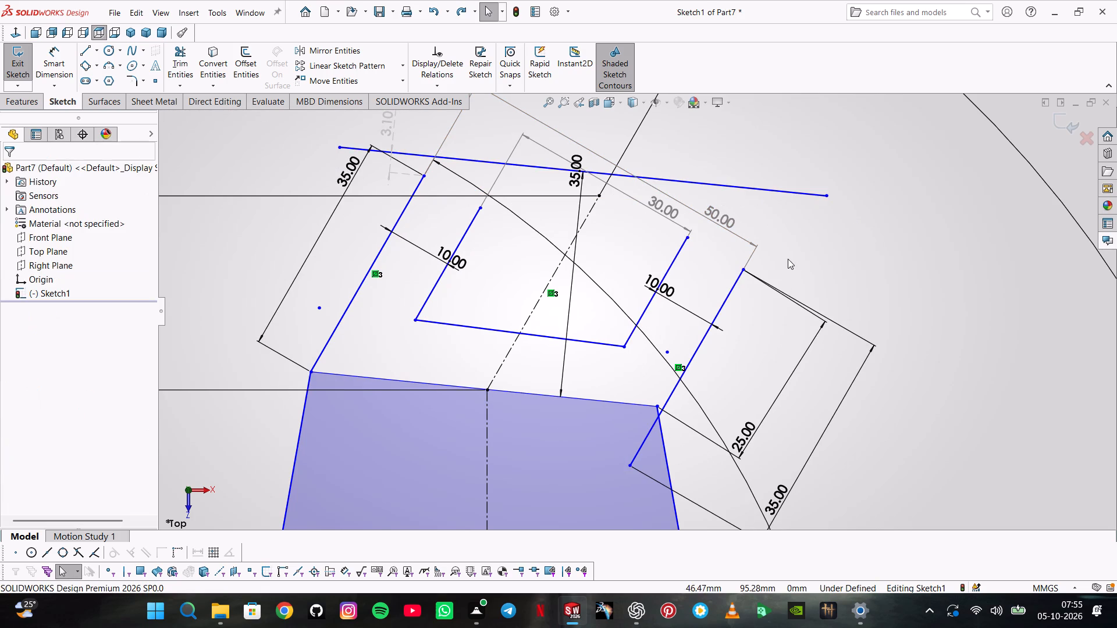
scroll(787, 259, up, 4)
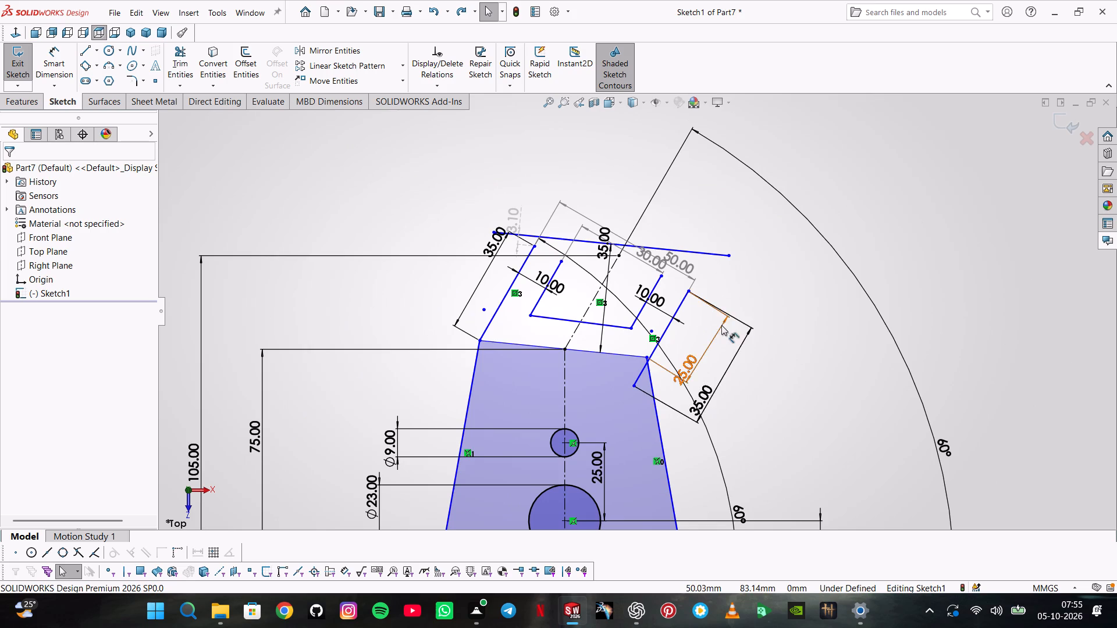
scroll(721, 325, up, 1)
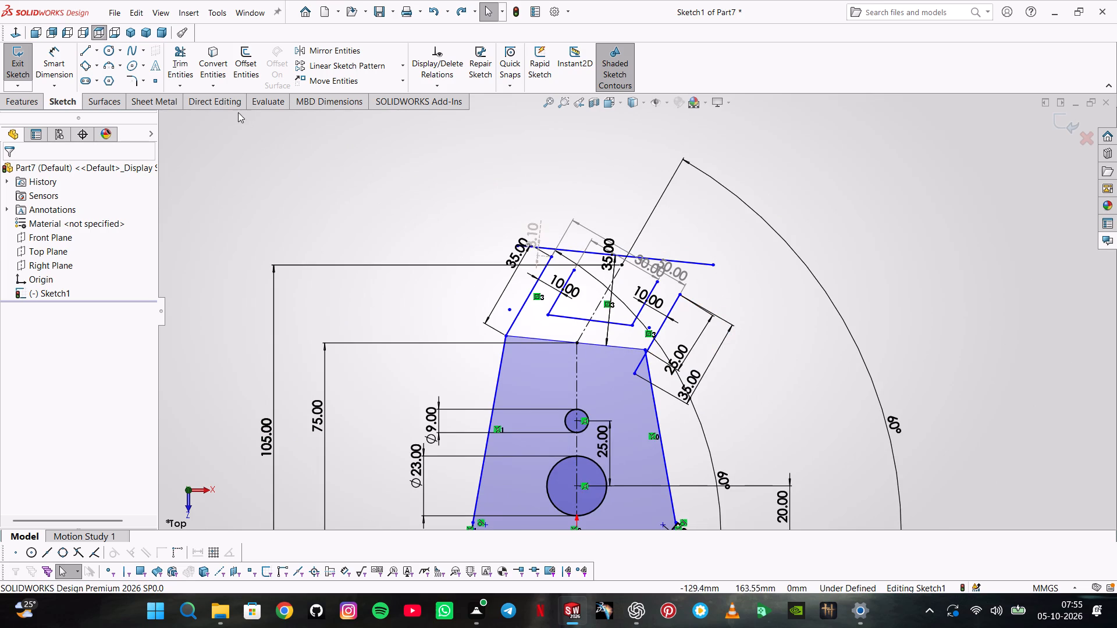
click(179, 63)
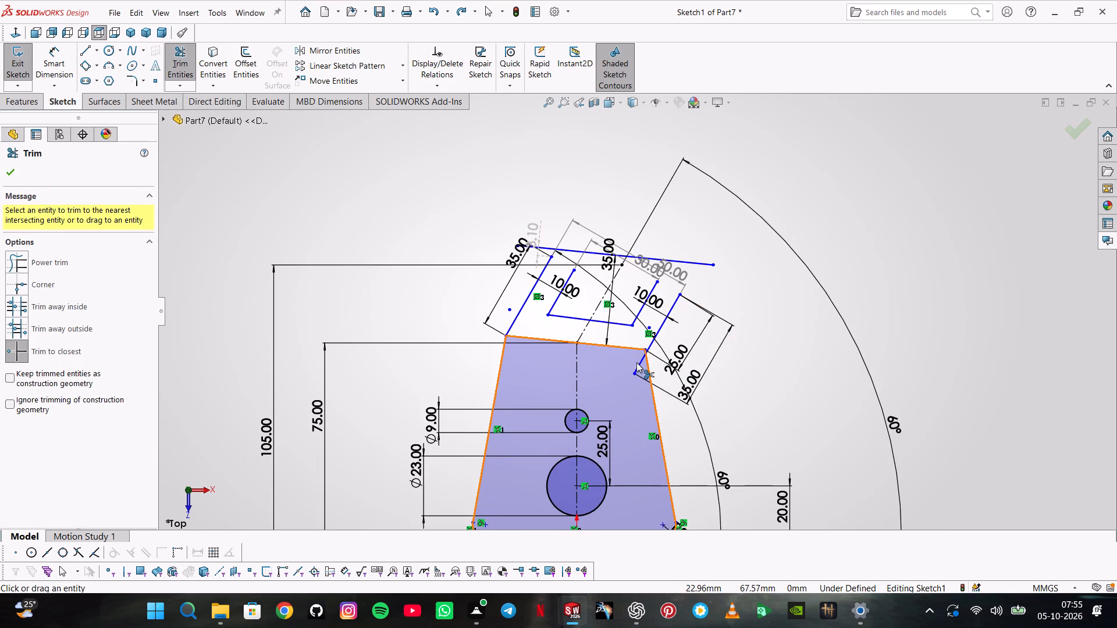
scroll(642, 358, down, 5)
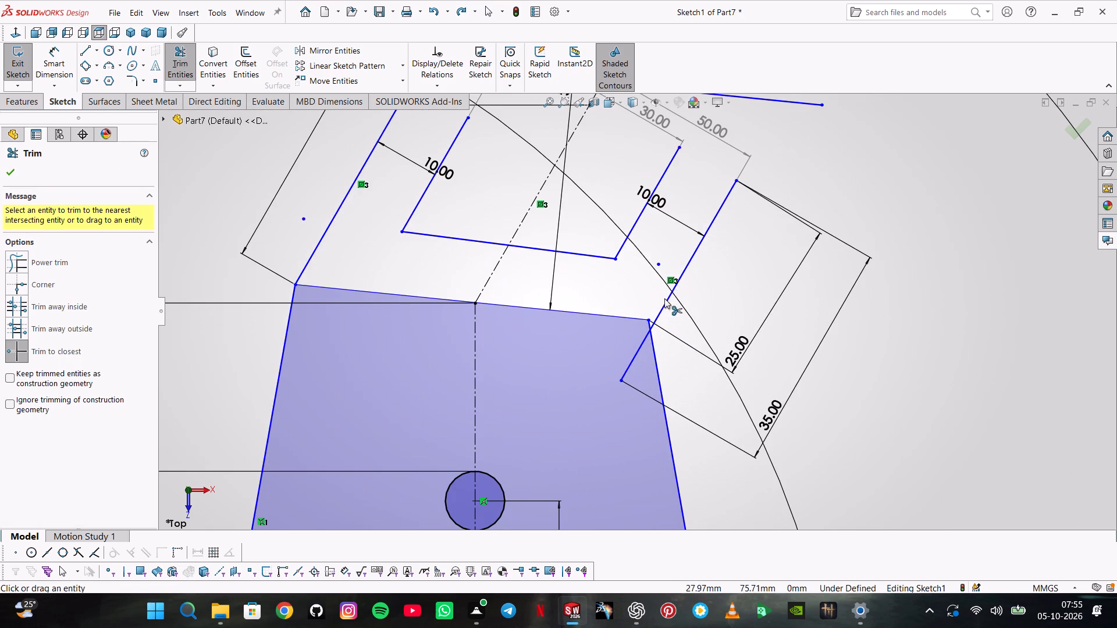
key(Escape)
Undo back past the 60-degree centerline trim and the extension of the 35 mm offset line's right end.
key(ctrl+z)
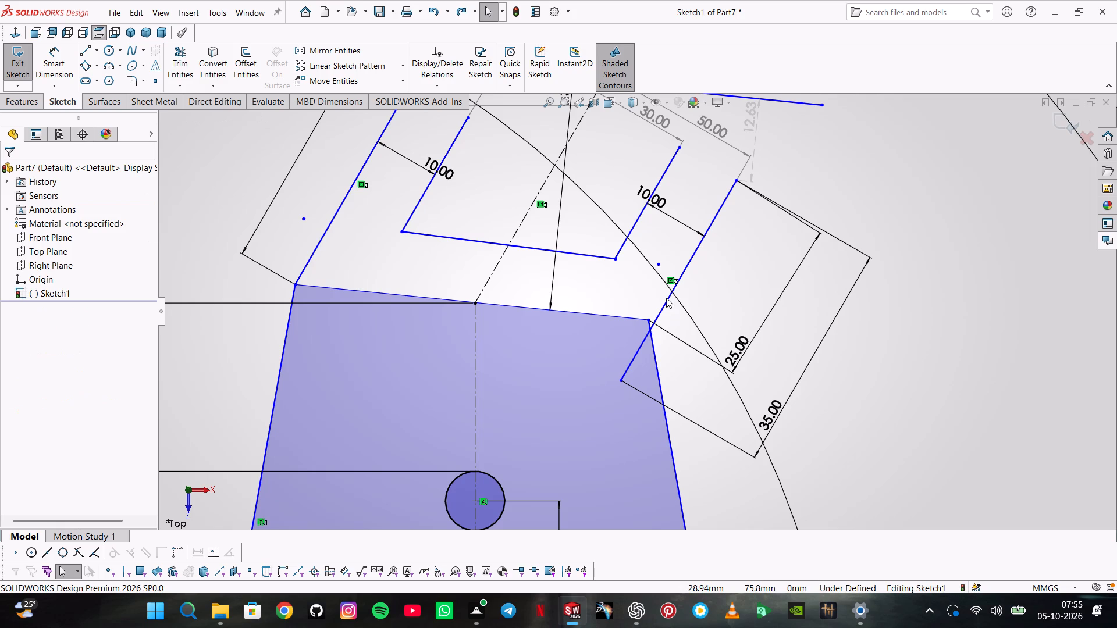
key(ctrl+z)
key(ctrl+z)
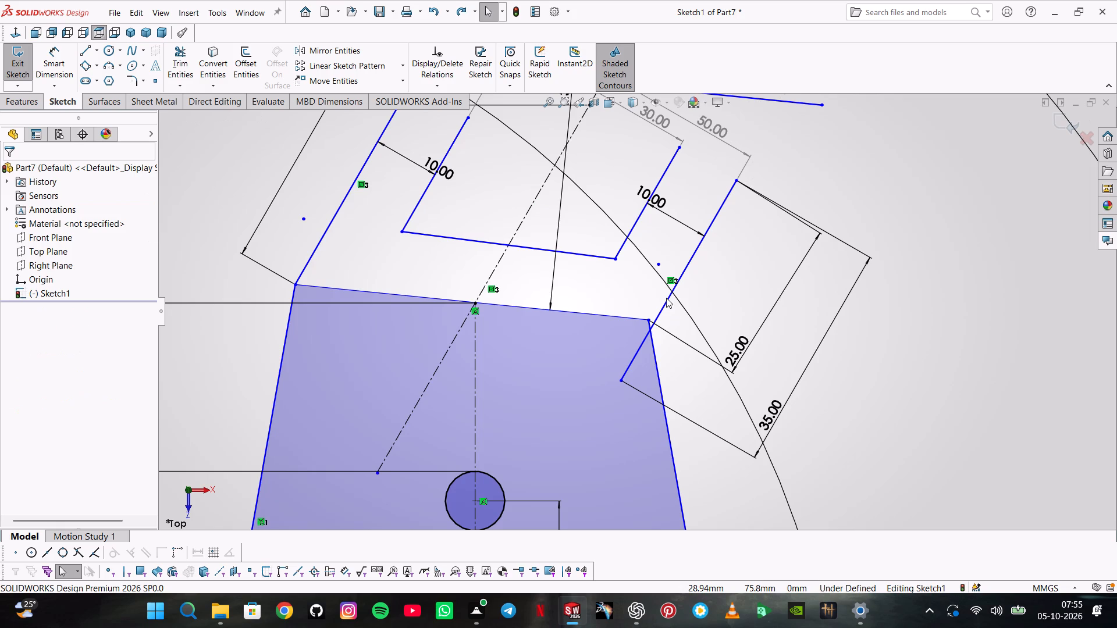
key(ctrl+z)
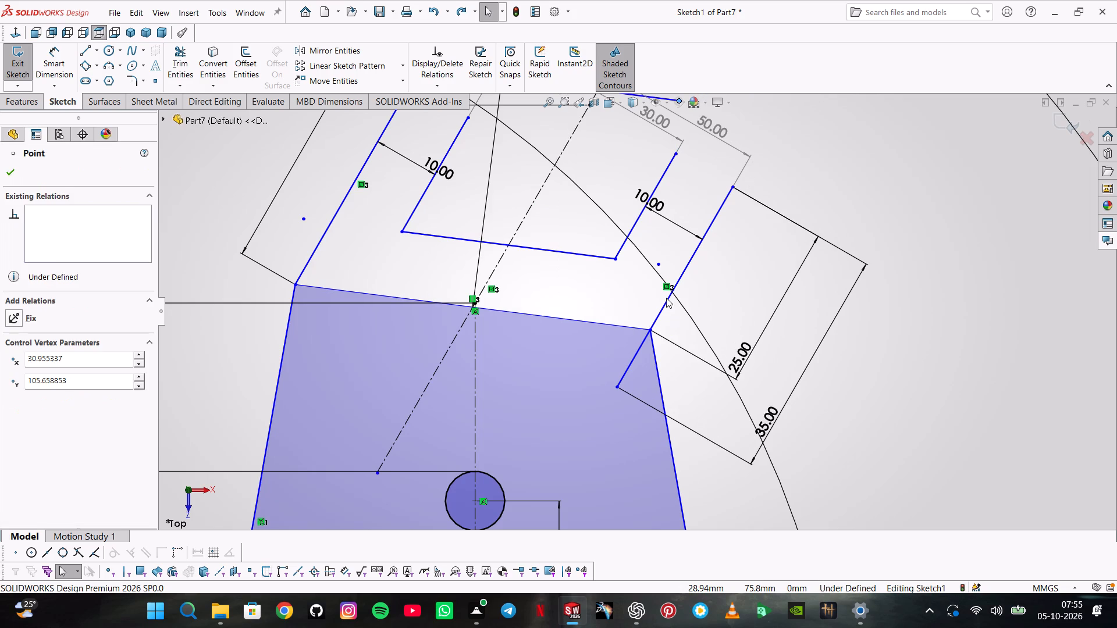
key(Escape)
Trim away the part of the right outer slanted line below the profile's top corner, accepting deletion of its 35 mm dimension.
click(171, 61)
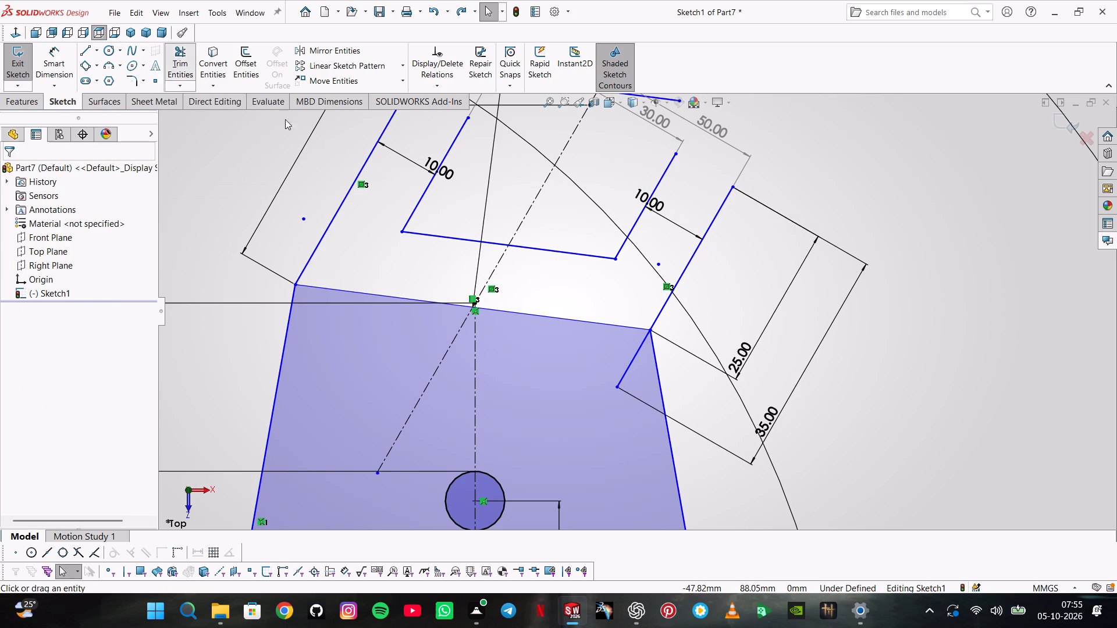
click(636, 358)
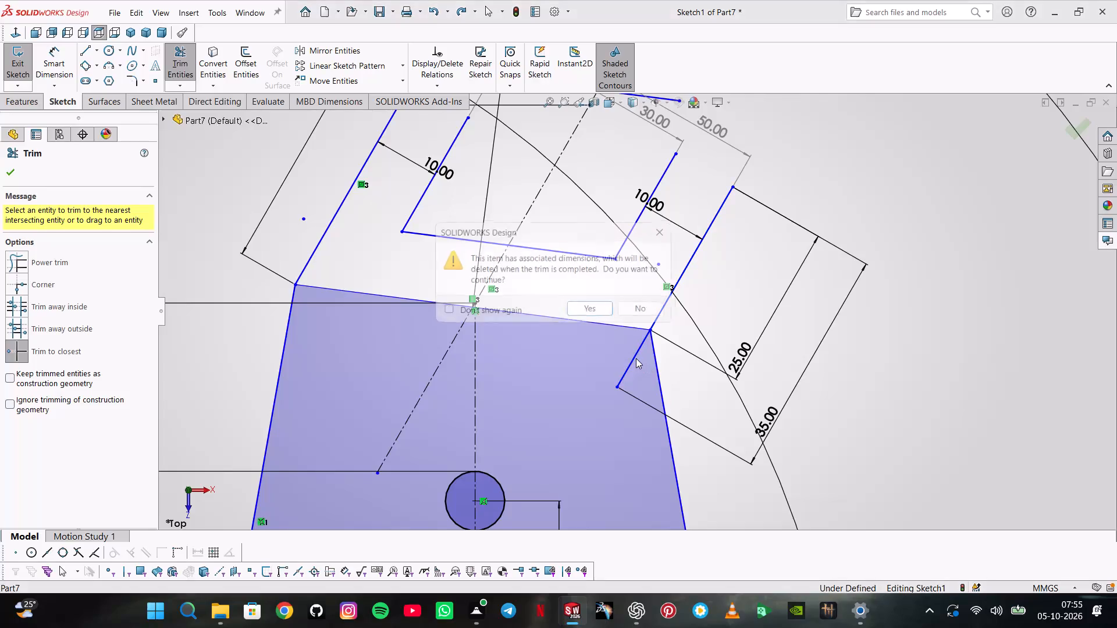
key(Escape)
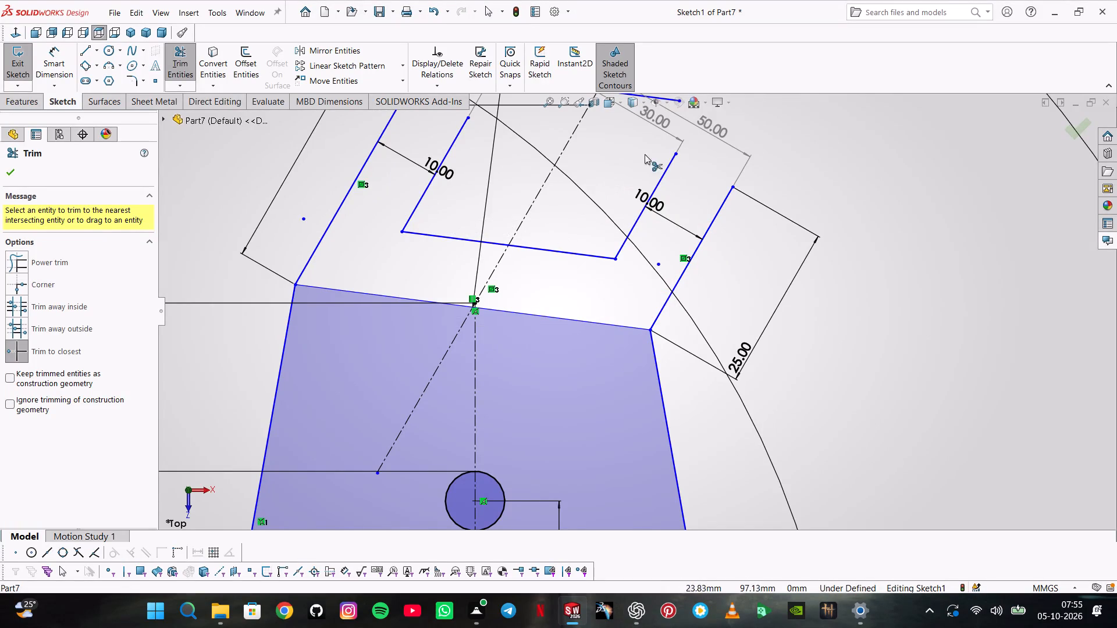
scroll(719, 147, up, 2)
key(Escape)
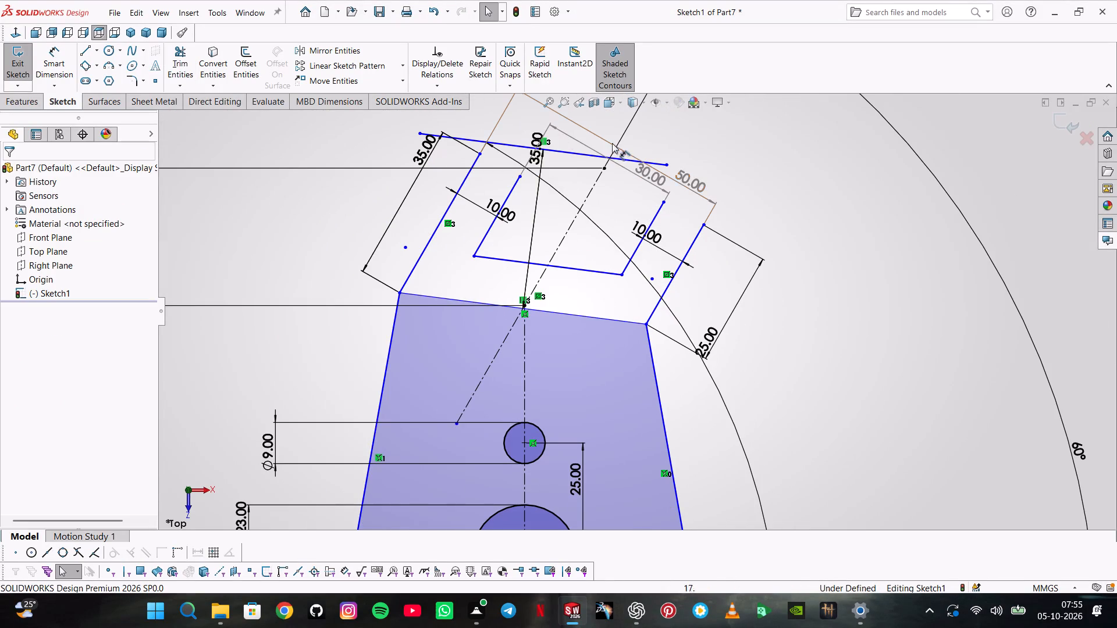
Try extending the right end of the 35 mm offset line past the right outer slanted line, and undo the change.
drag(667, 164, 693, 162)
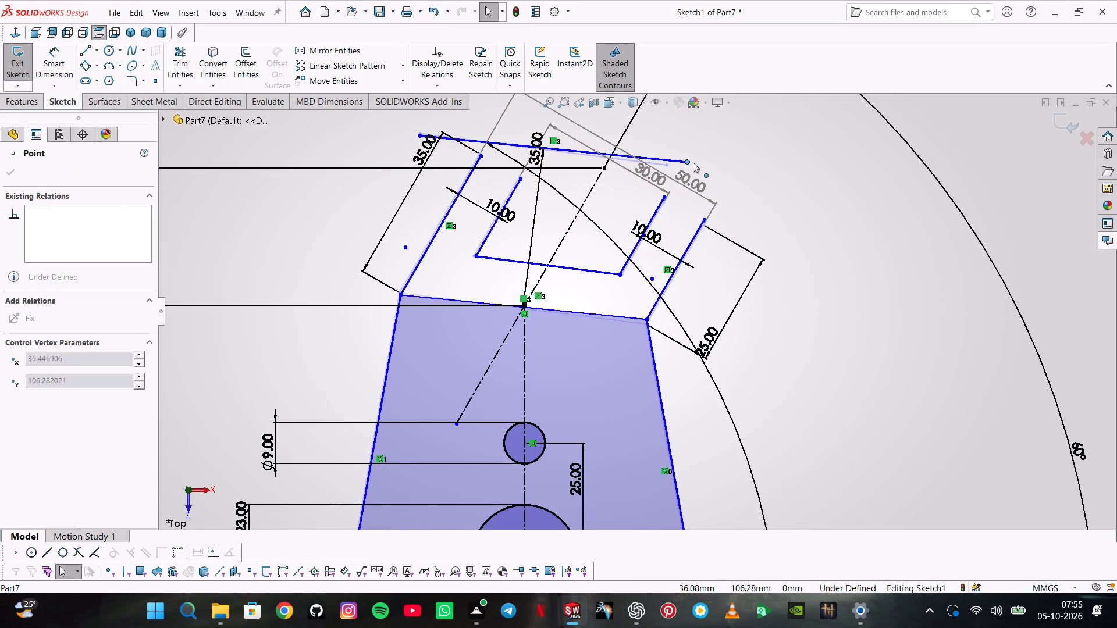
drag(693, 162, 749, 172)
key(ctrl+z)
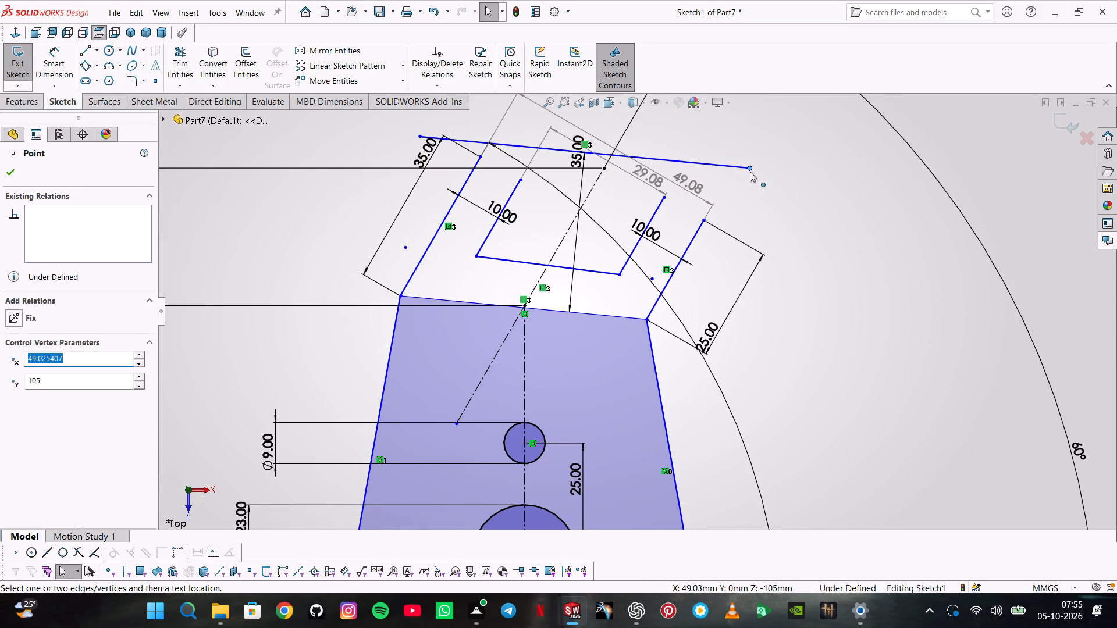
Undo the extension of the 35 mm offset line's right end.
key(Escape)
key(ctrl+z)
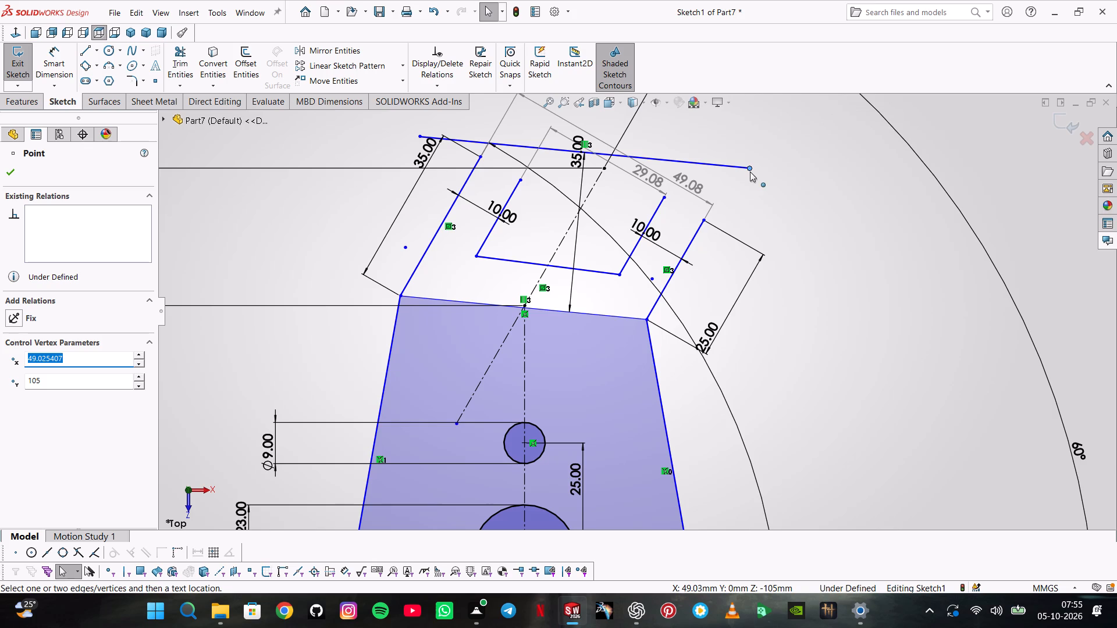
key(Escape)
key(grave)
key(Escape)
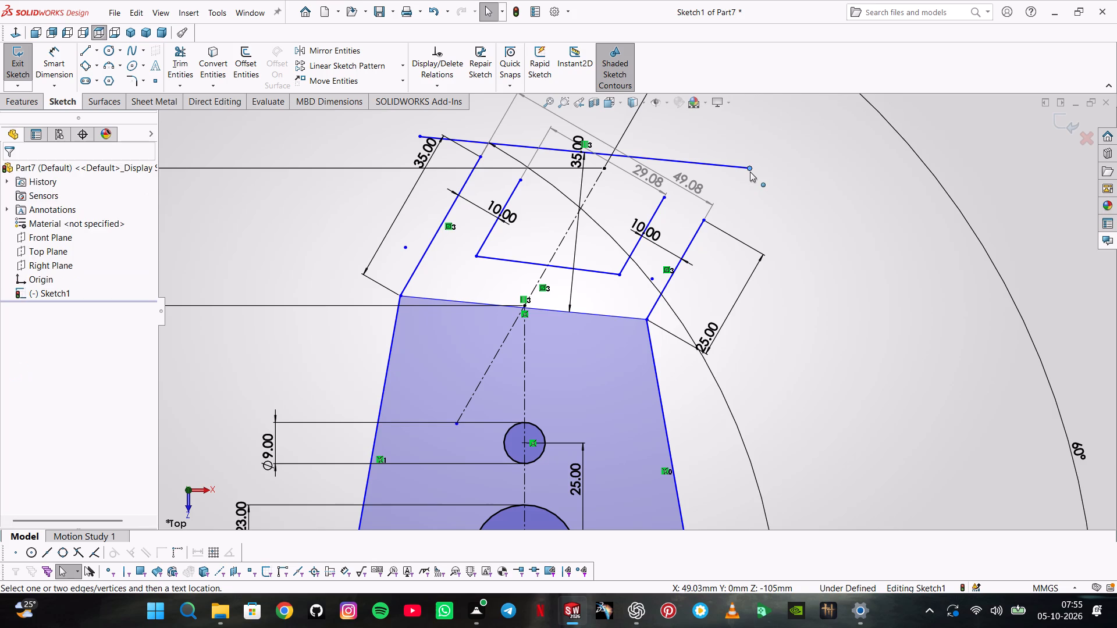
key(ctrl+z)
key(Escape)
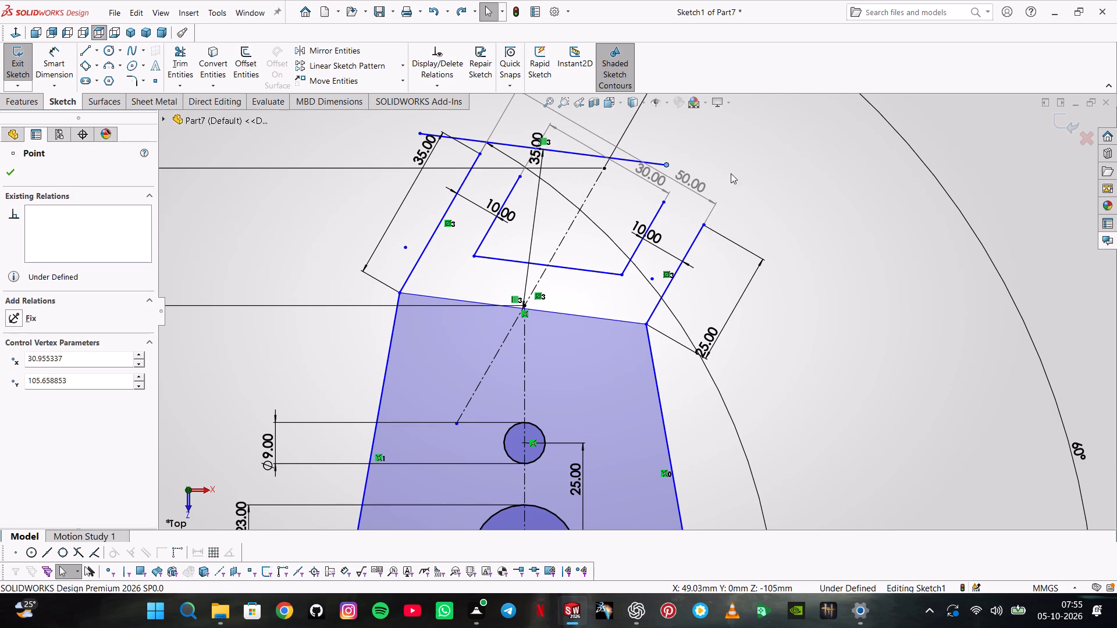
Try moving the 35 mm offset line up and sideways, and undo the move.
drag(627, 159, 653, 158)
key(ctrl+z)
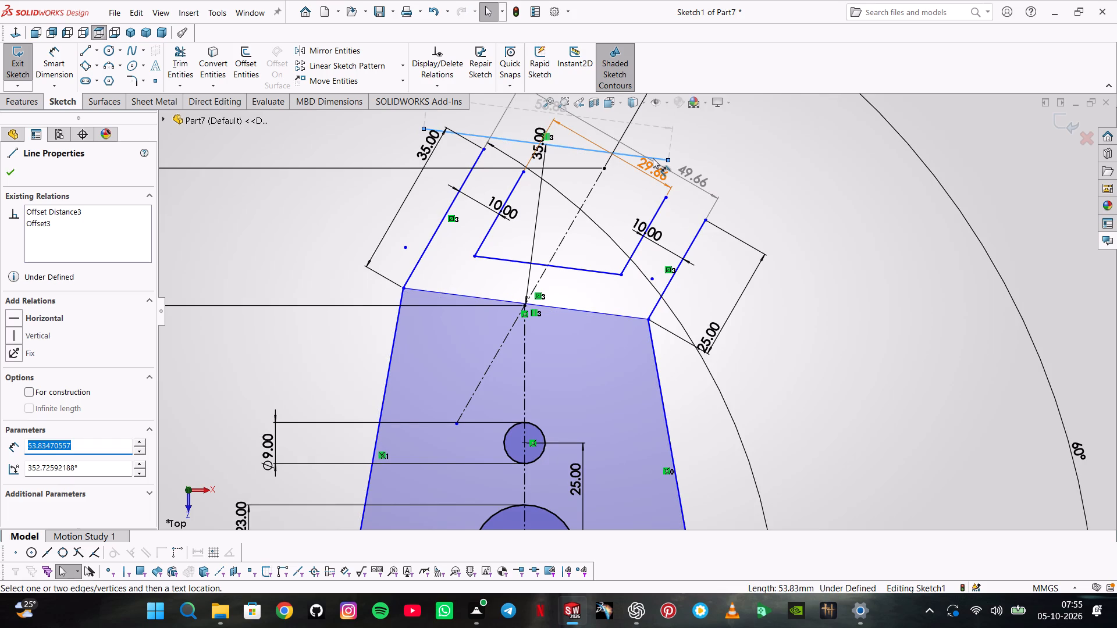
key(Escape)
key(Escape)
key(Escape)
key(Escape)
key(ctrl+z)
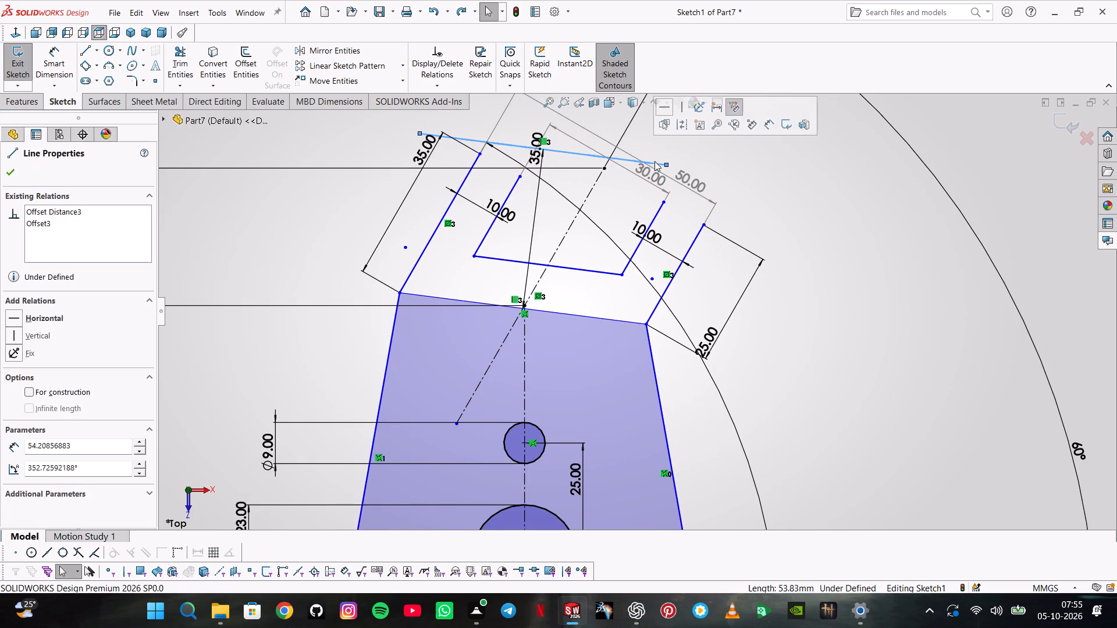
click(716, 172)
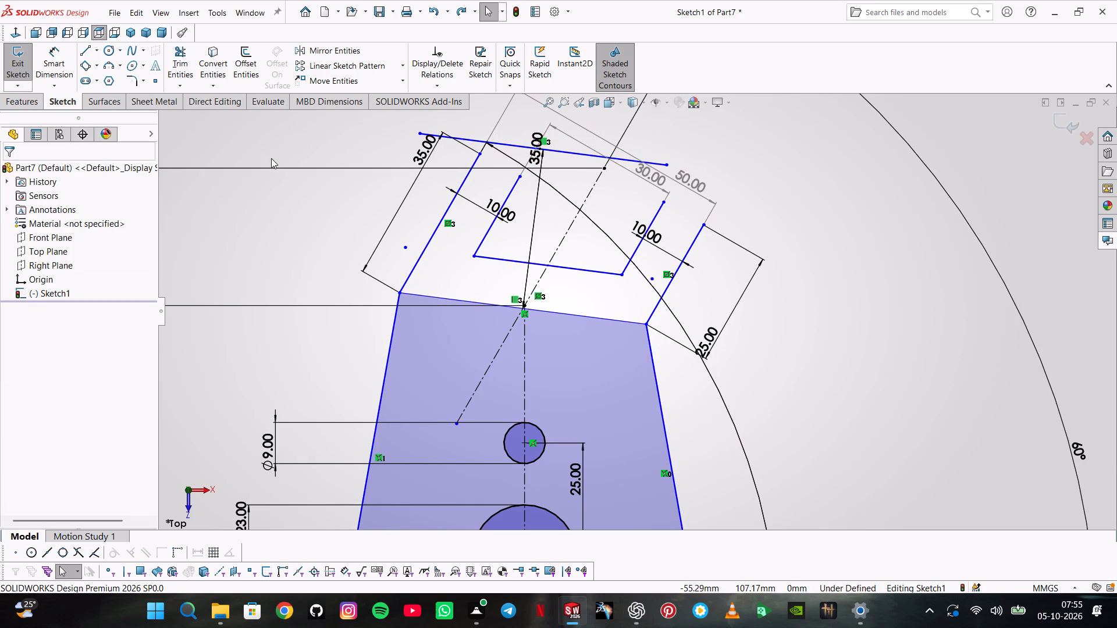
Make the 35 mm offset line's left endpoint coincident with the upper end of the left outer slanted line.
click(421, 133)
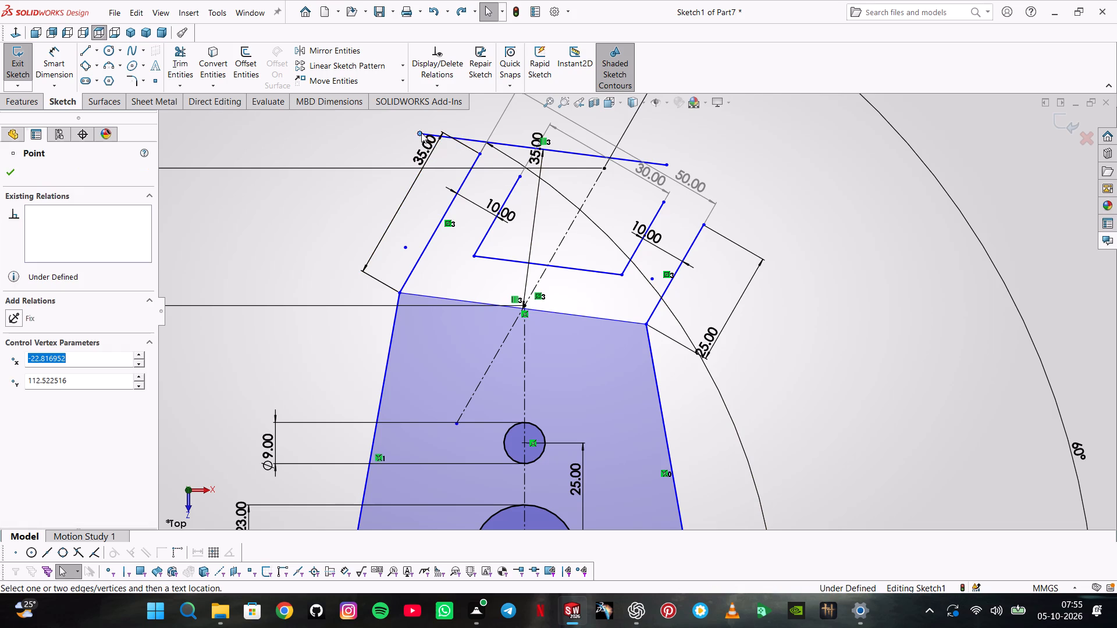
click(480, 157)
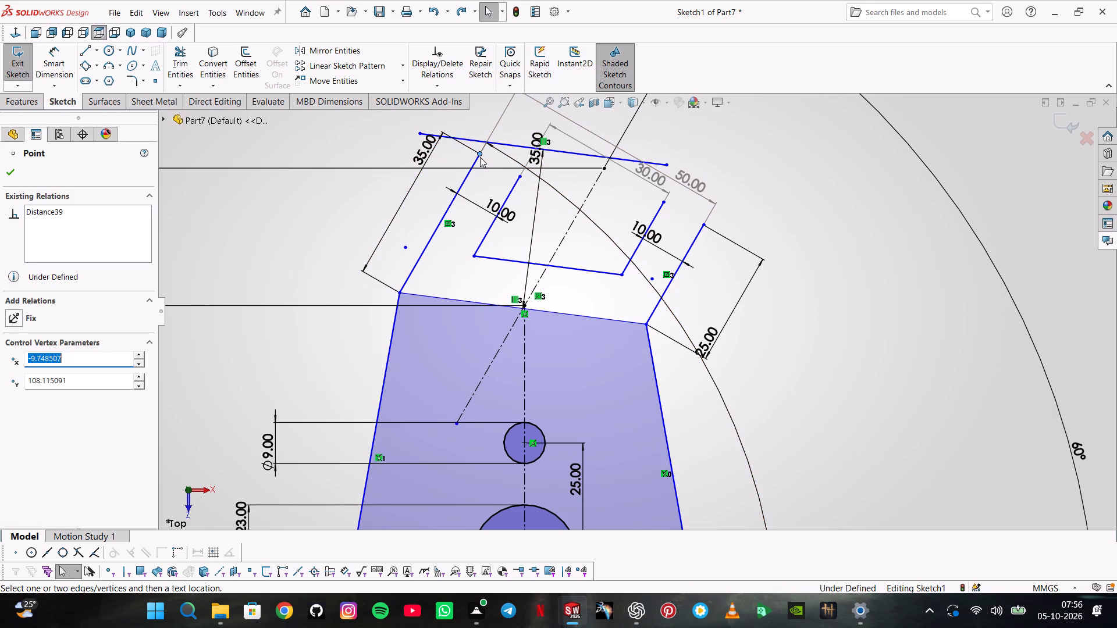
ctrl+click(421, 132)
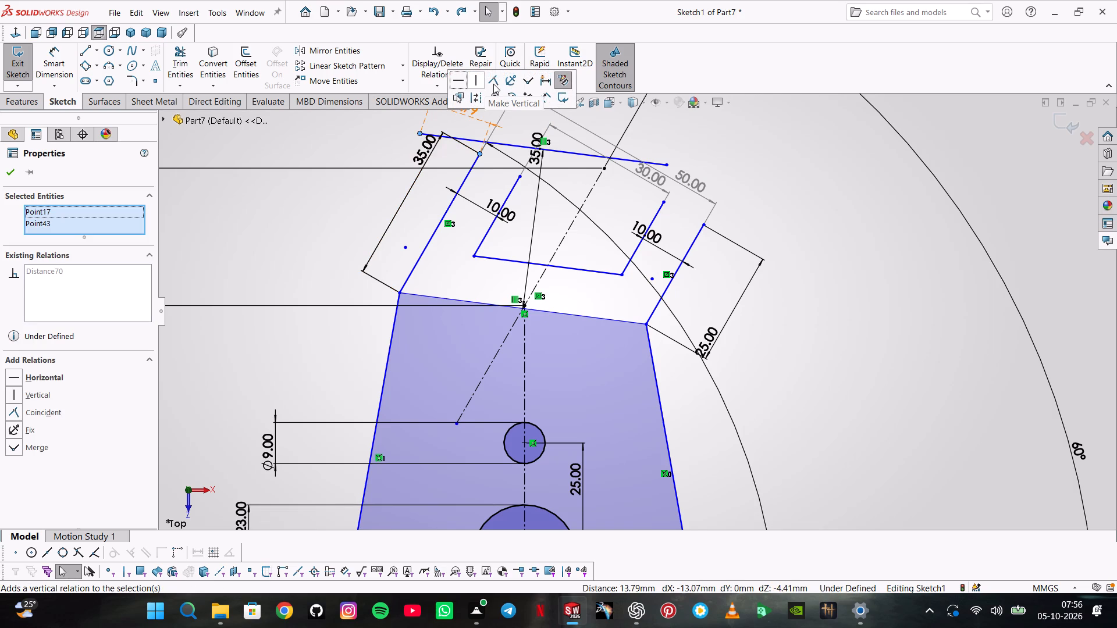
click(493, 84)
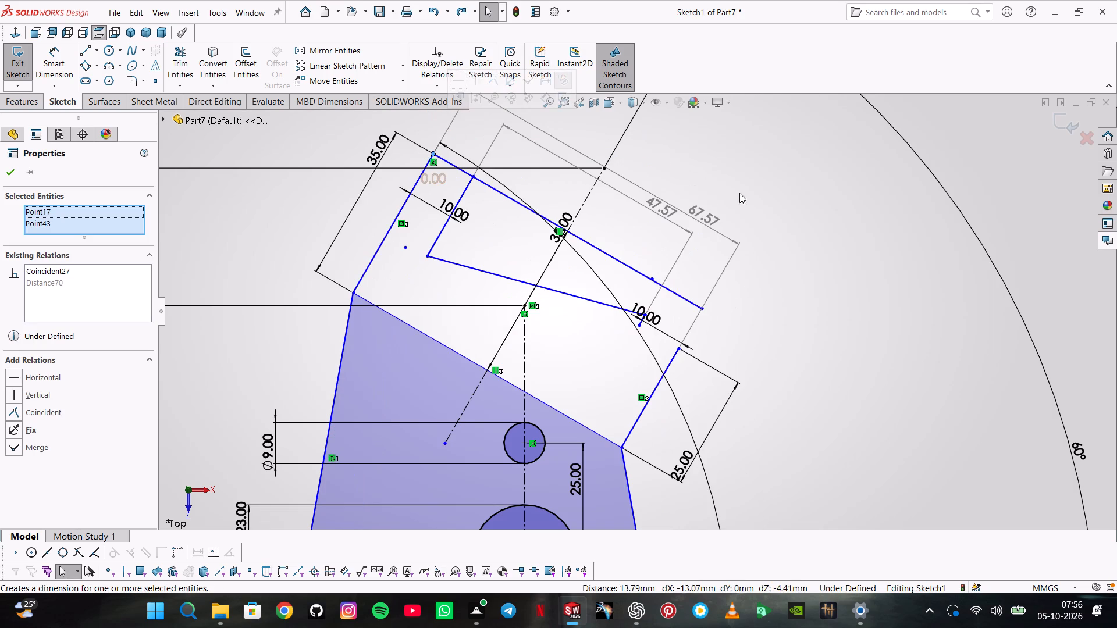
click(781, 255)
key(Escape)
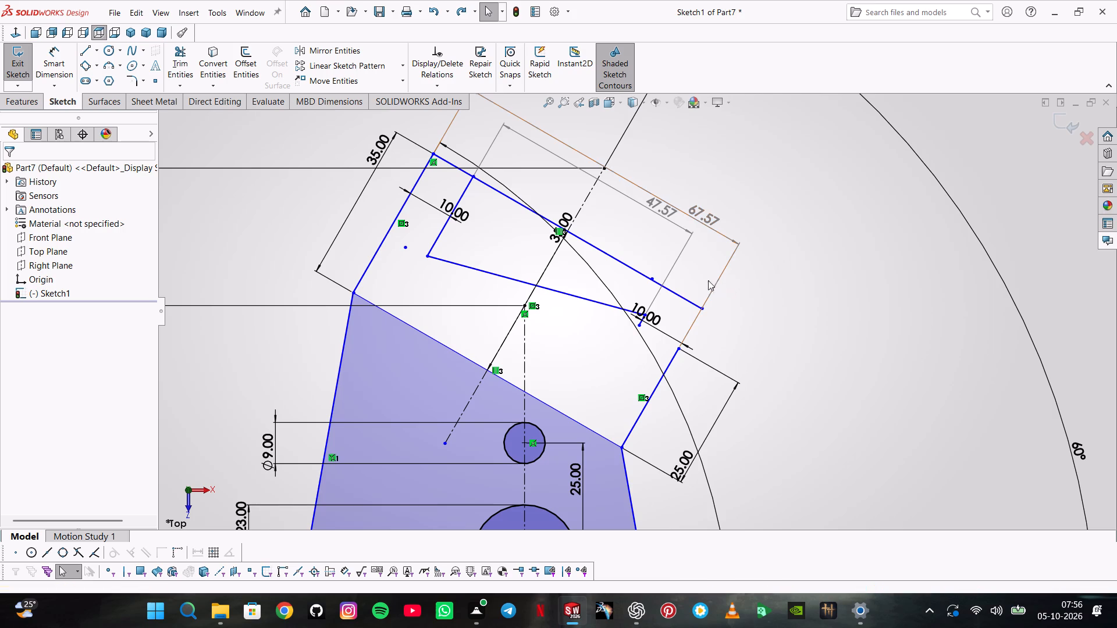
Delete the slot's bottom line, the 10 mm dimension on its right side, the 35 mm offset dimension and the short right slot line.
click(608, 307)
key(Delete)
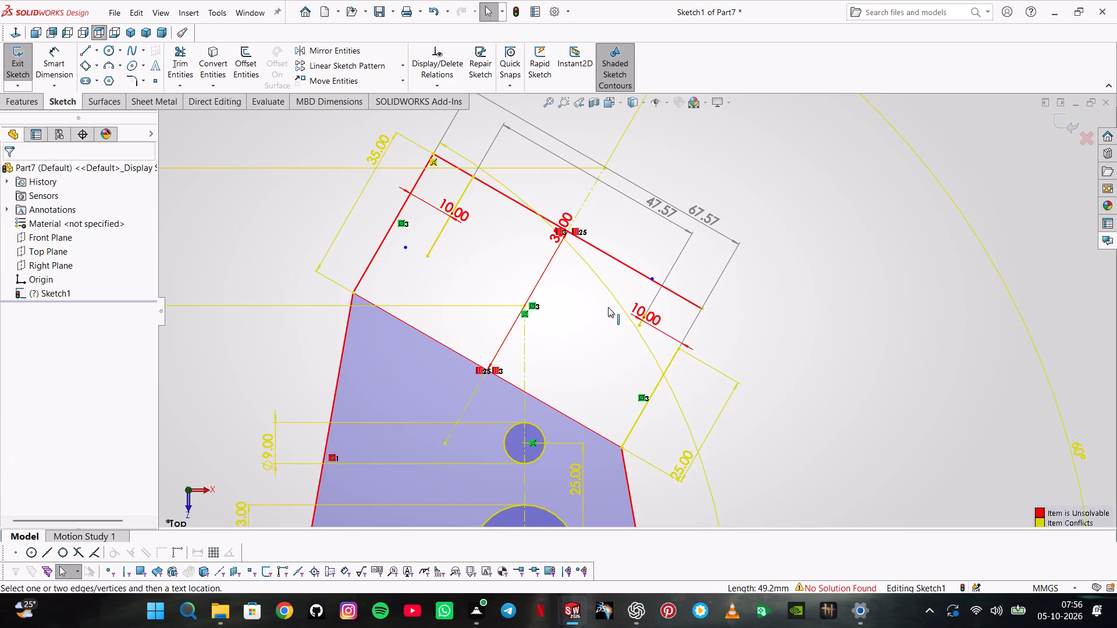
click(642, 319)
key(Delete)
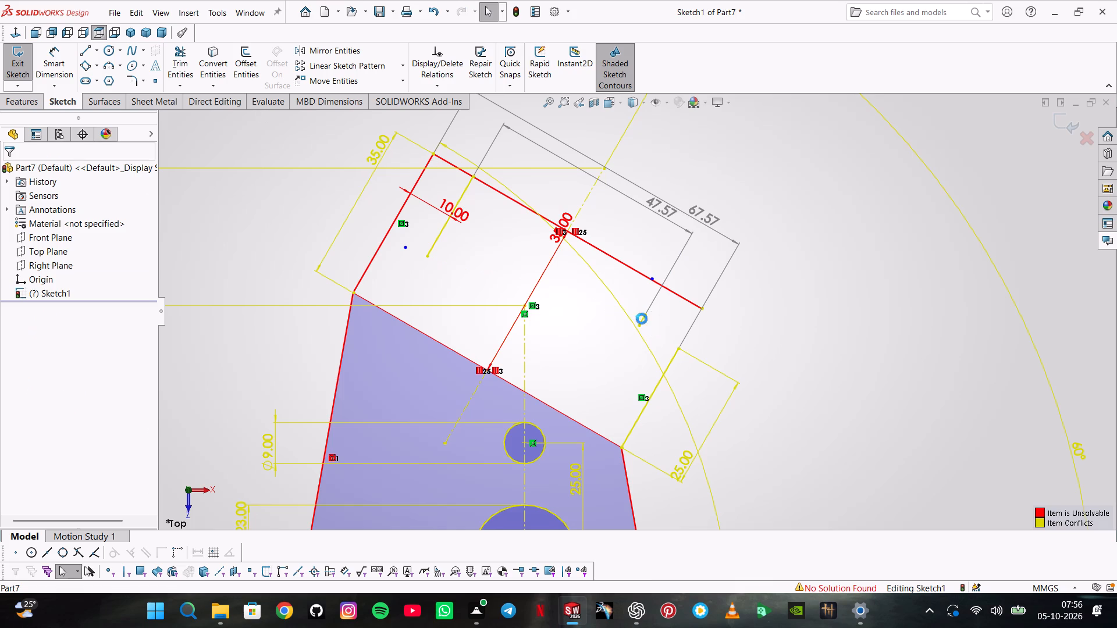
click(553, 237)
key(Delete)
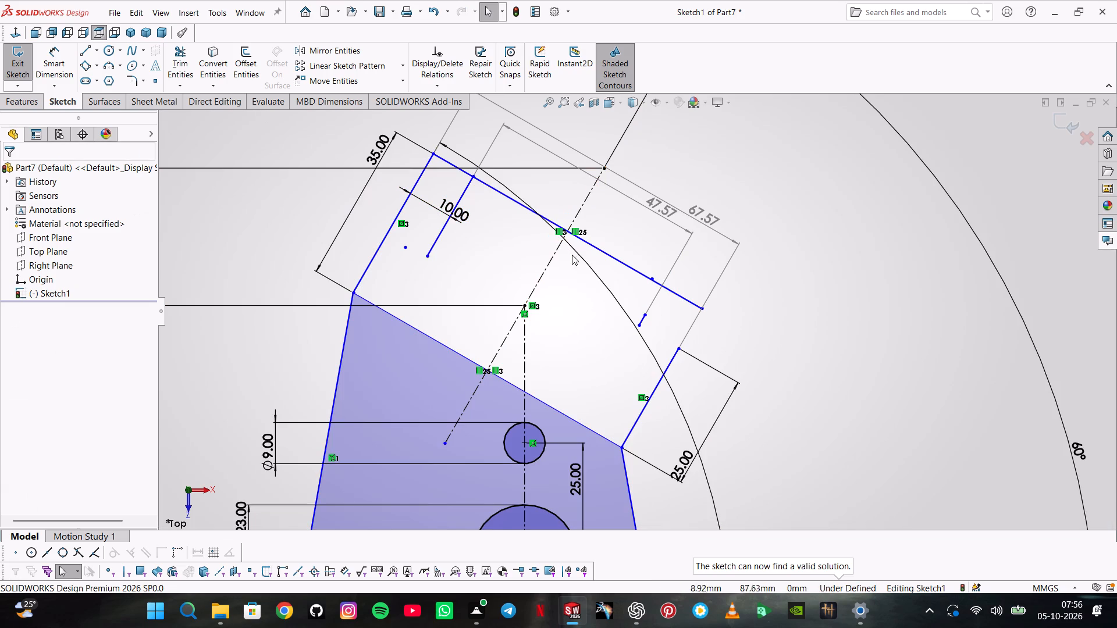
click(645, 320)
key(Delete)
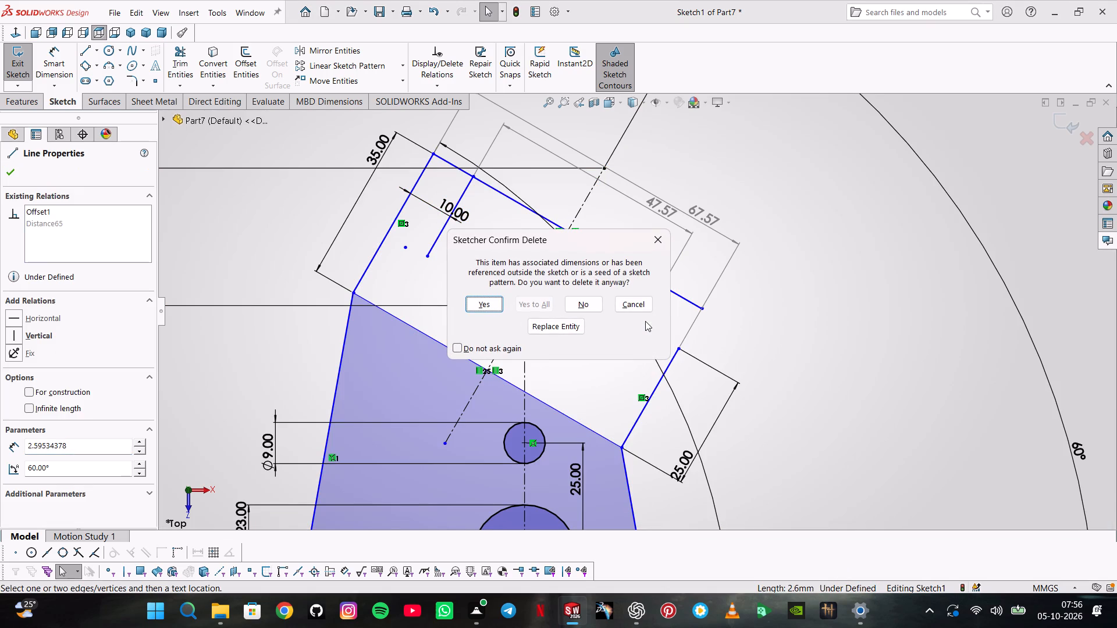
key(Return)
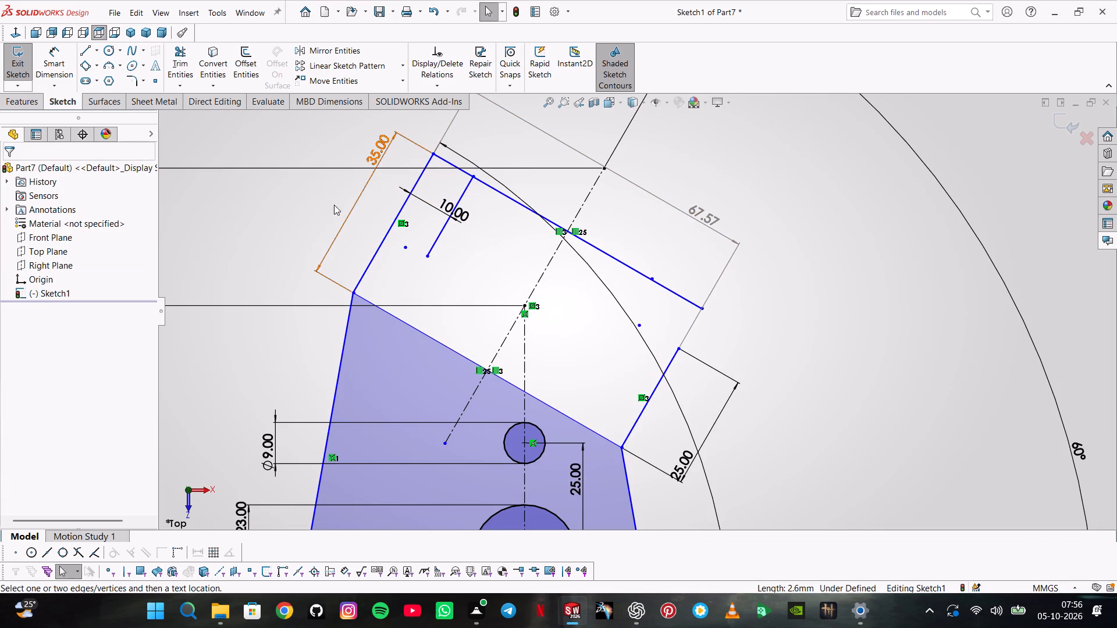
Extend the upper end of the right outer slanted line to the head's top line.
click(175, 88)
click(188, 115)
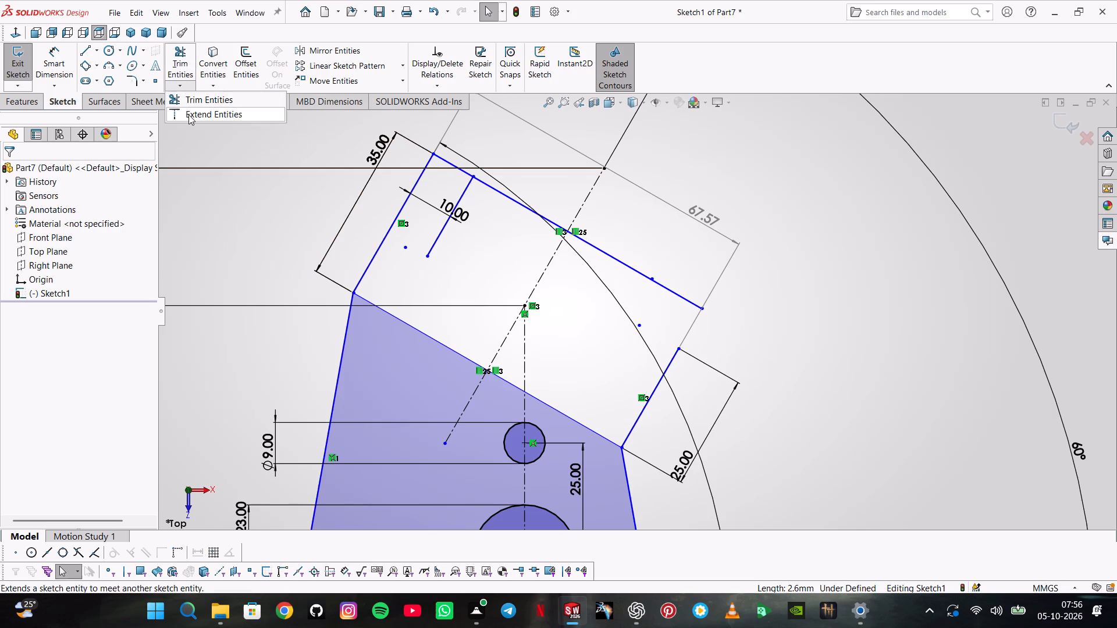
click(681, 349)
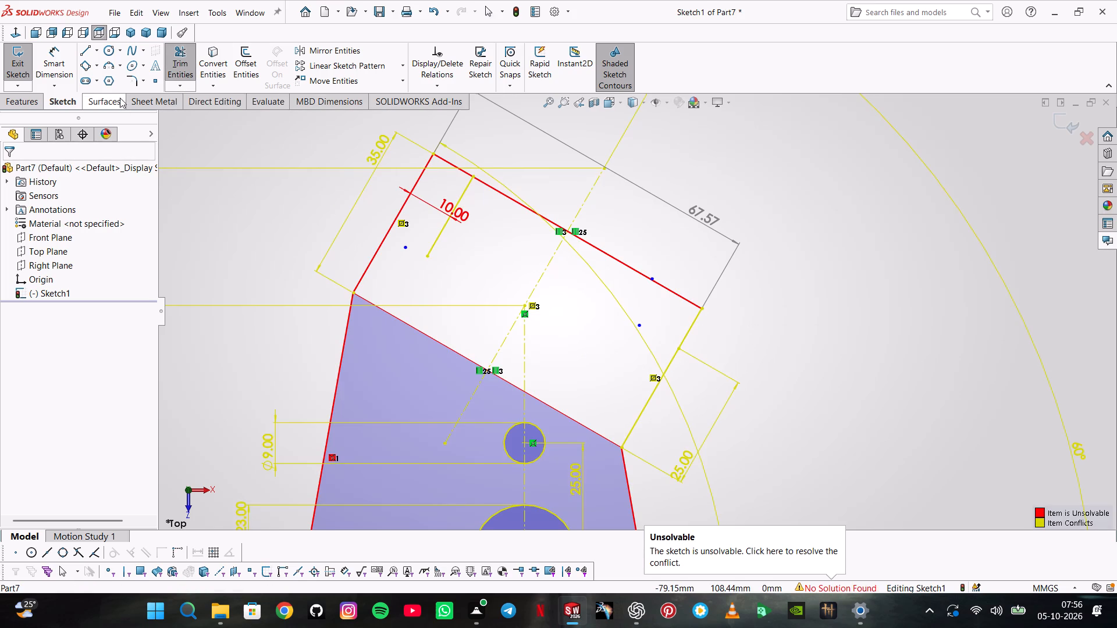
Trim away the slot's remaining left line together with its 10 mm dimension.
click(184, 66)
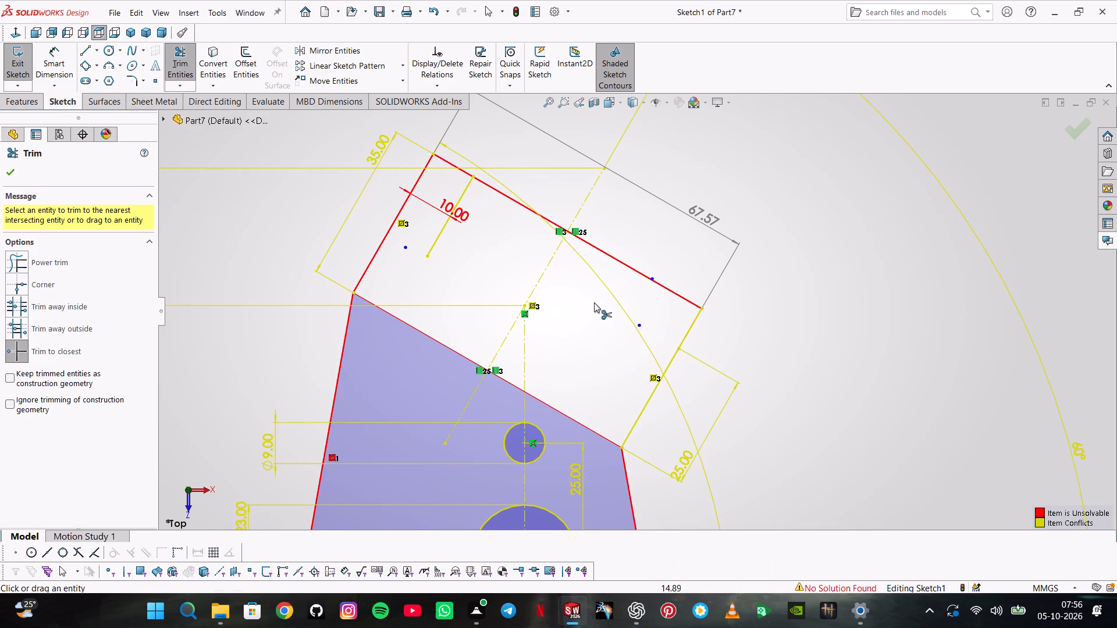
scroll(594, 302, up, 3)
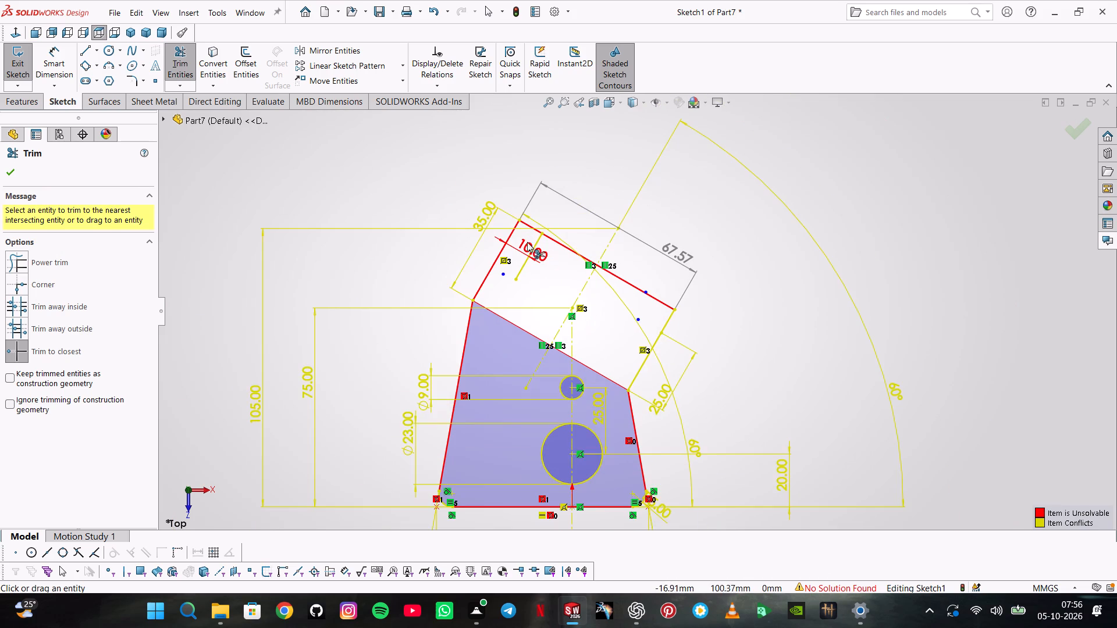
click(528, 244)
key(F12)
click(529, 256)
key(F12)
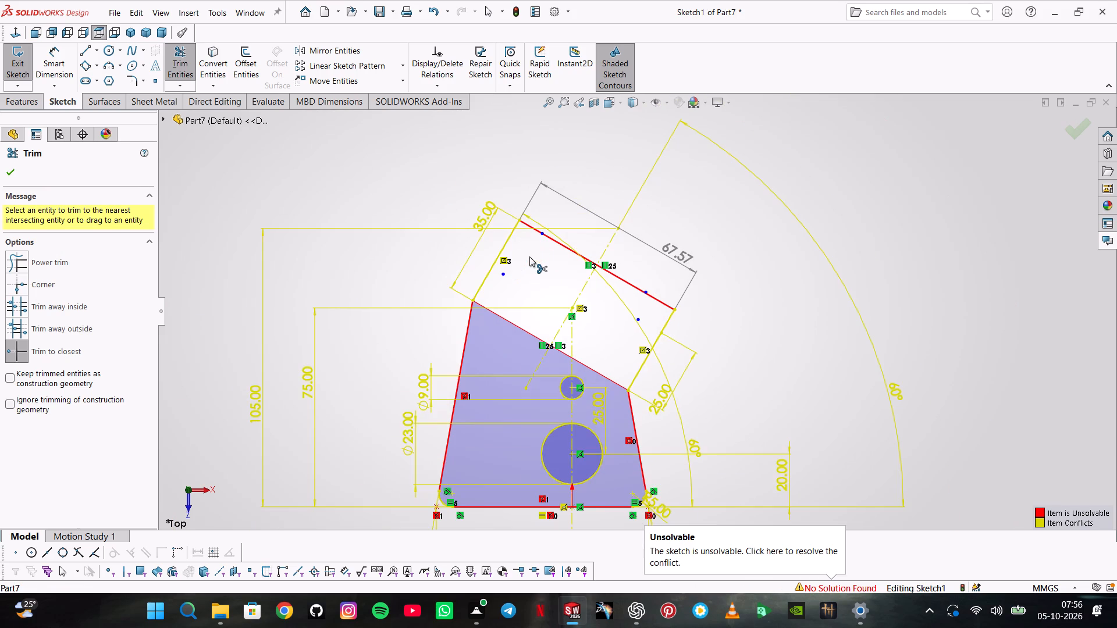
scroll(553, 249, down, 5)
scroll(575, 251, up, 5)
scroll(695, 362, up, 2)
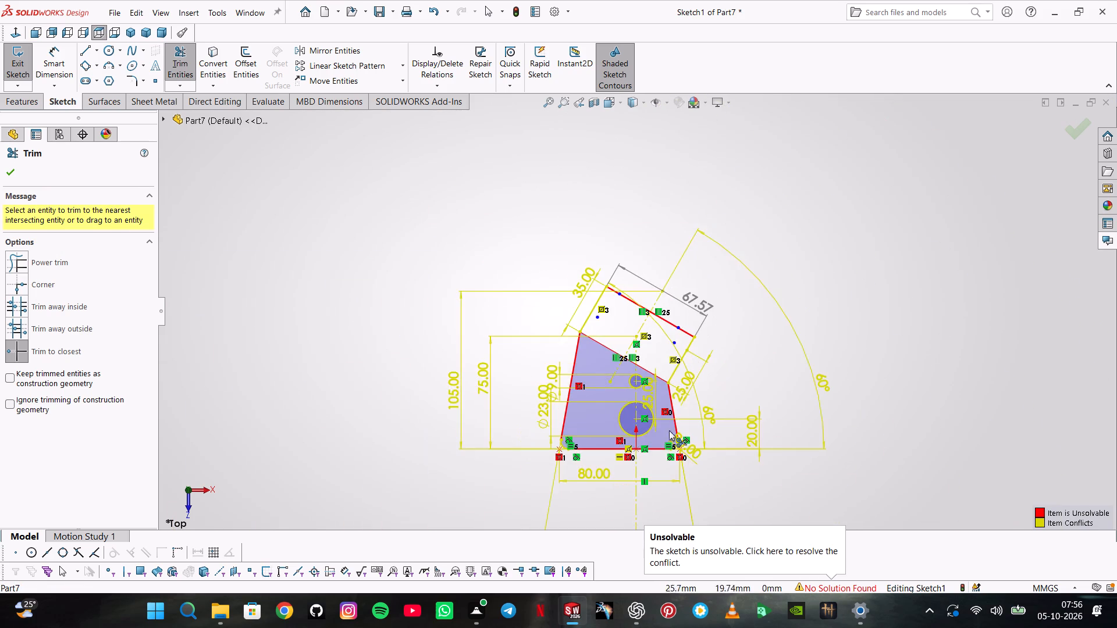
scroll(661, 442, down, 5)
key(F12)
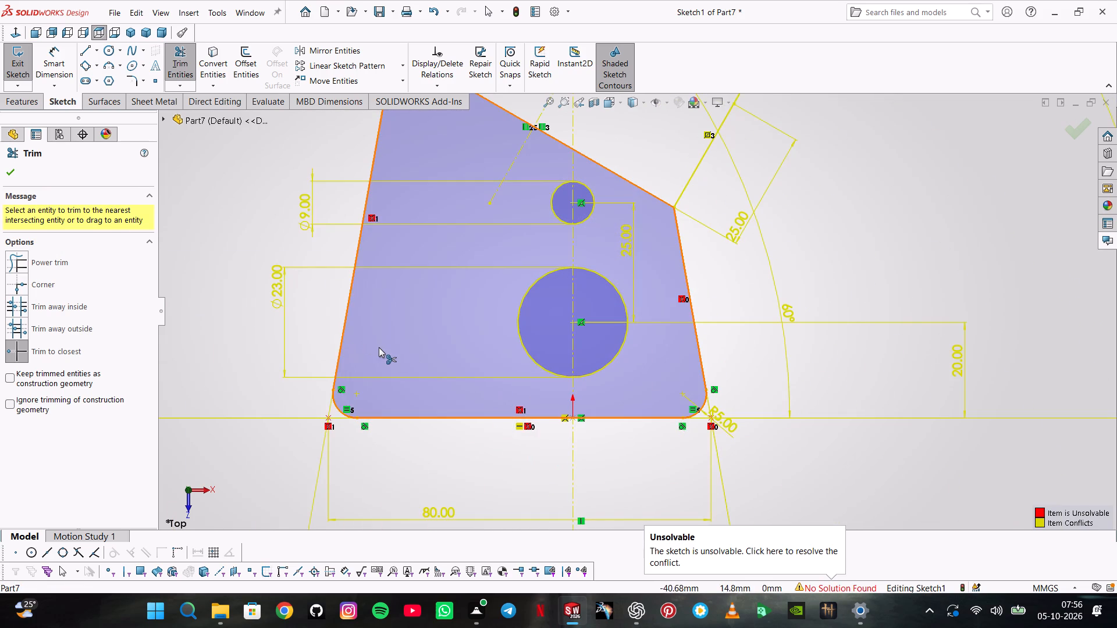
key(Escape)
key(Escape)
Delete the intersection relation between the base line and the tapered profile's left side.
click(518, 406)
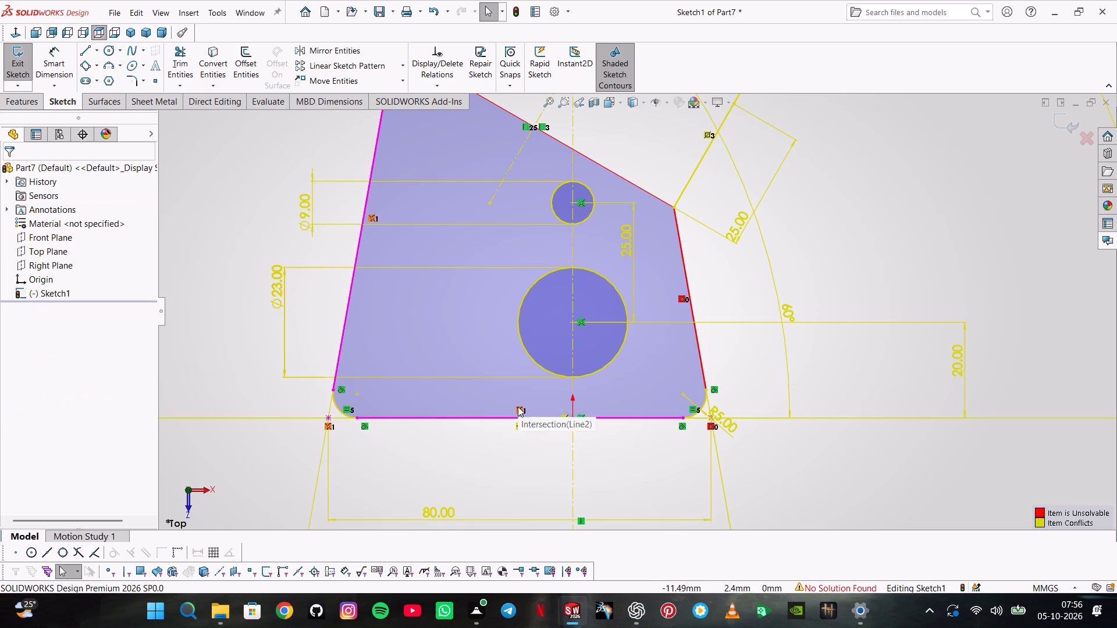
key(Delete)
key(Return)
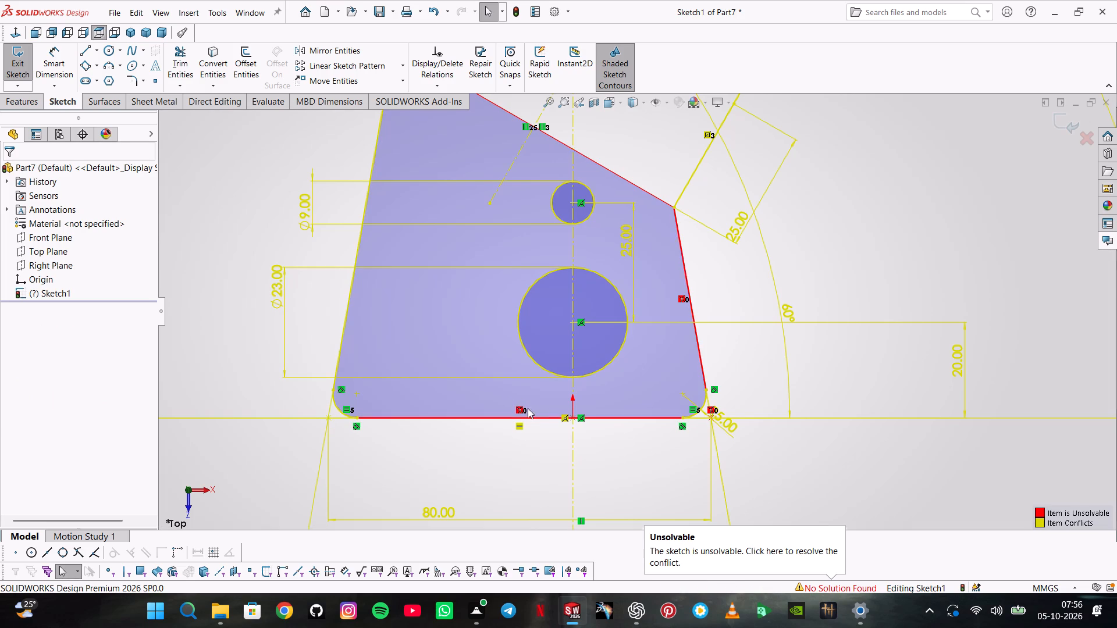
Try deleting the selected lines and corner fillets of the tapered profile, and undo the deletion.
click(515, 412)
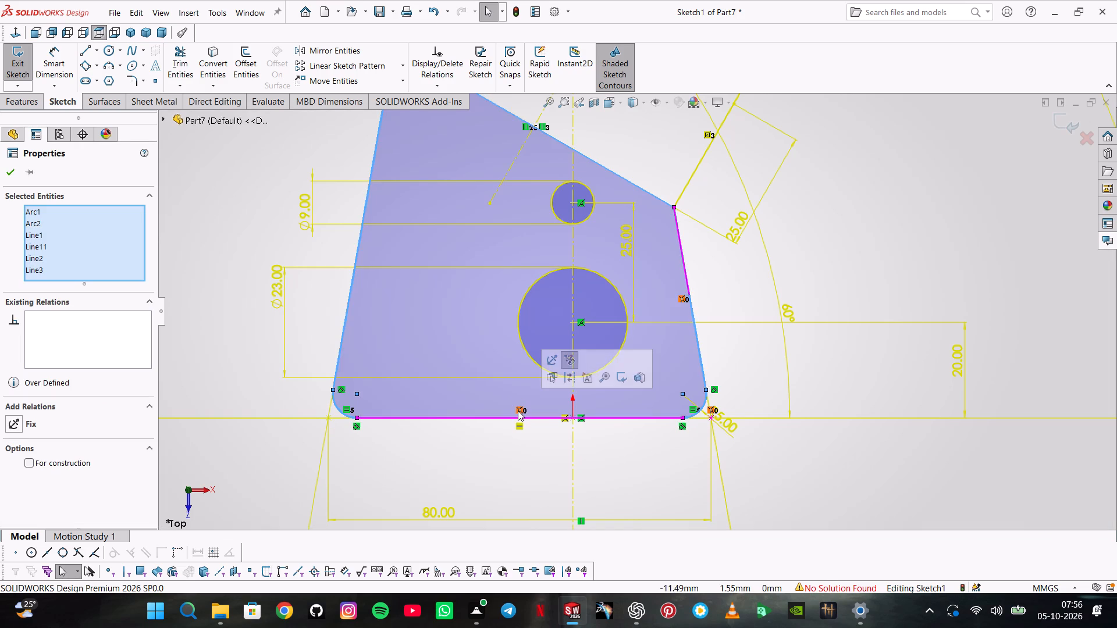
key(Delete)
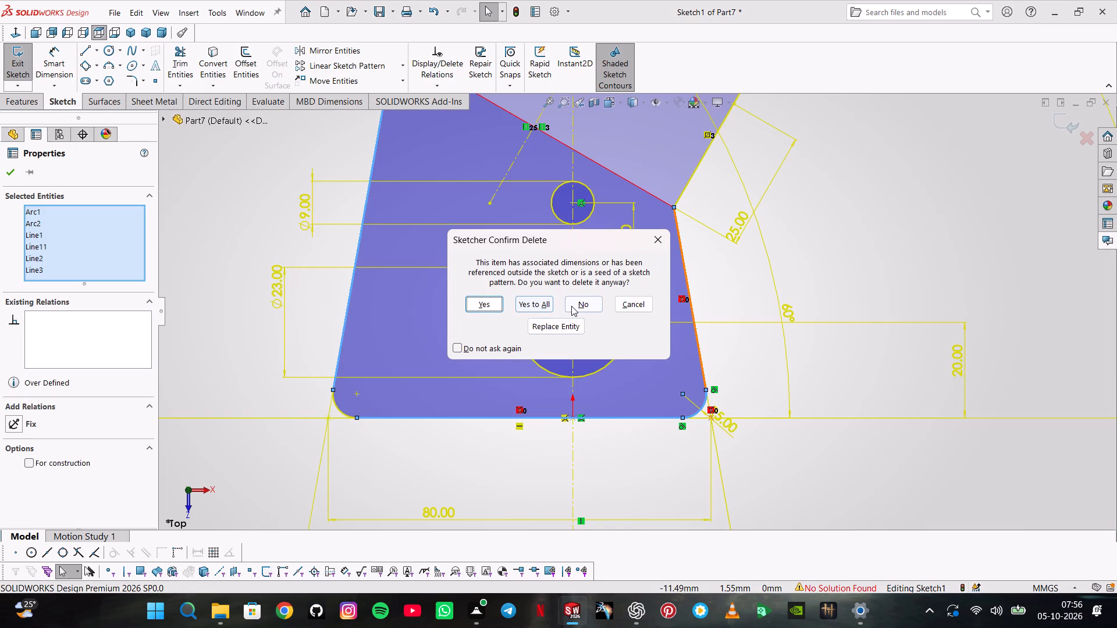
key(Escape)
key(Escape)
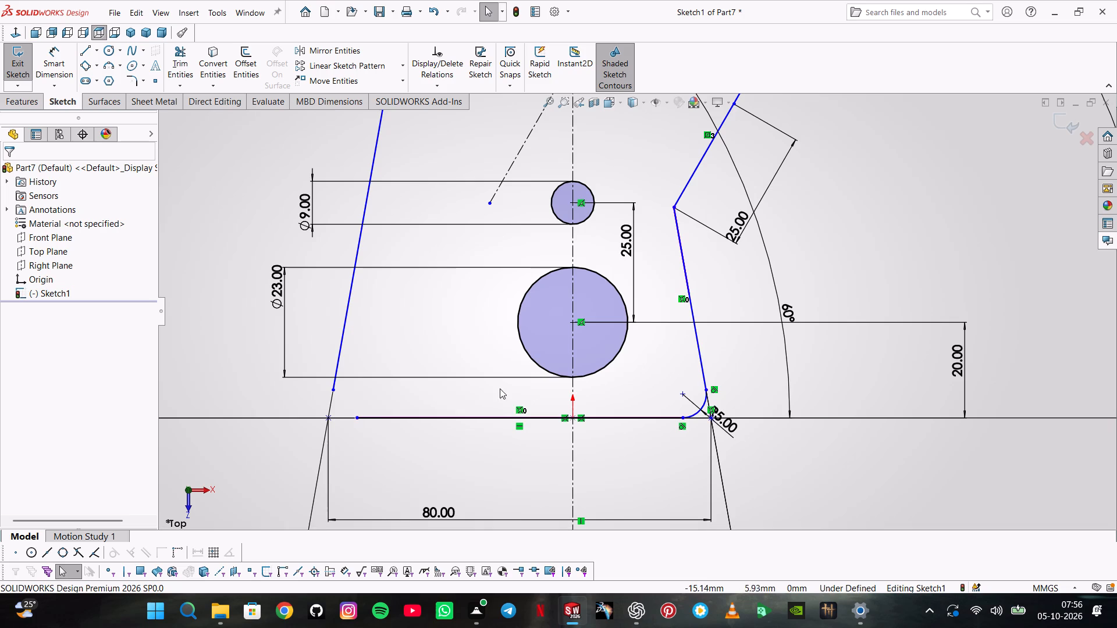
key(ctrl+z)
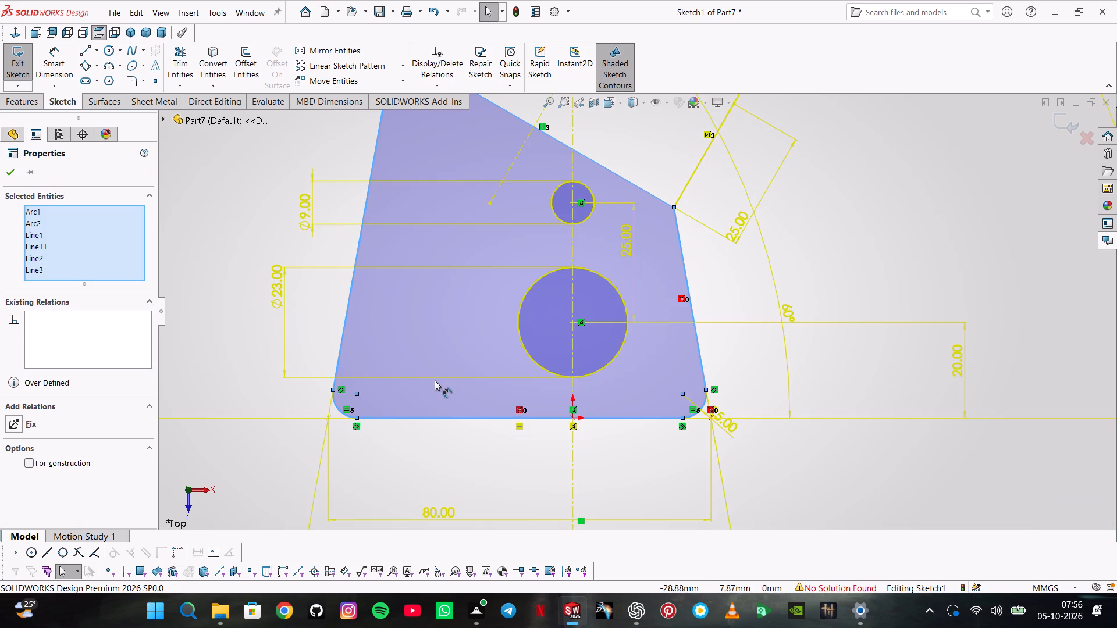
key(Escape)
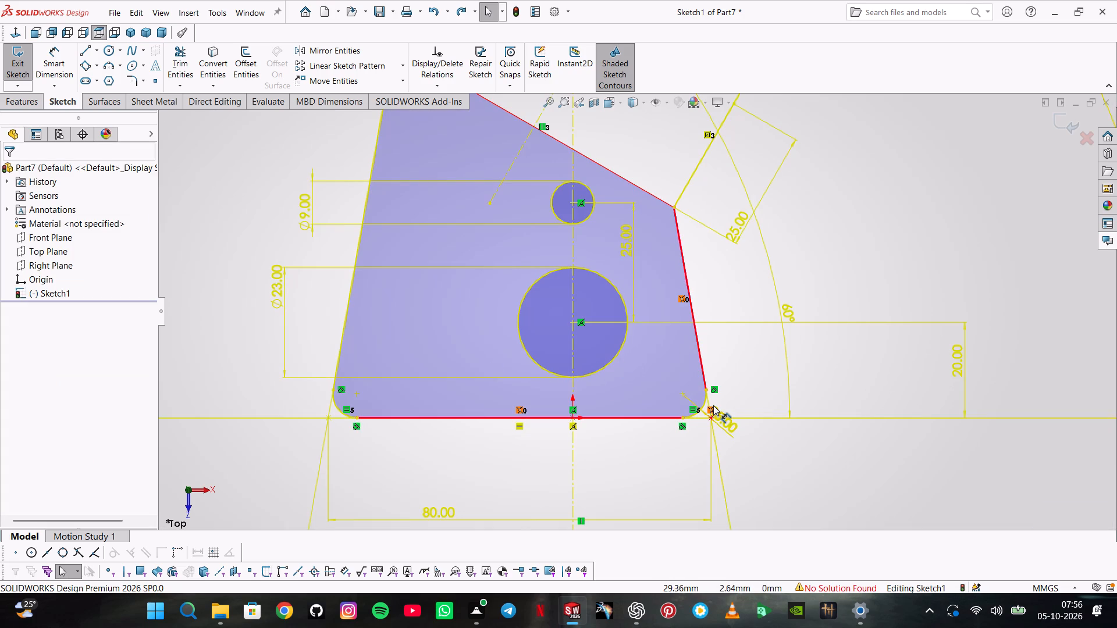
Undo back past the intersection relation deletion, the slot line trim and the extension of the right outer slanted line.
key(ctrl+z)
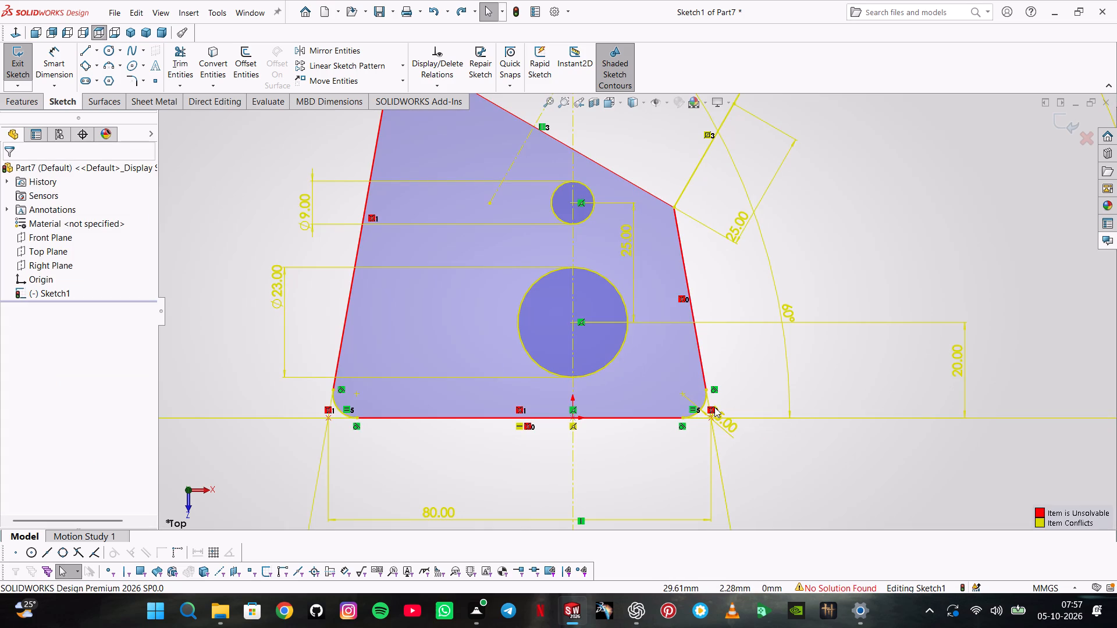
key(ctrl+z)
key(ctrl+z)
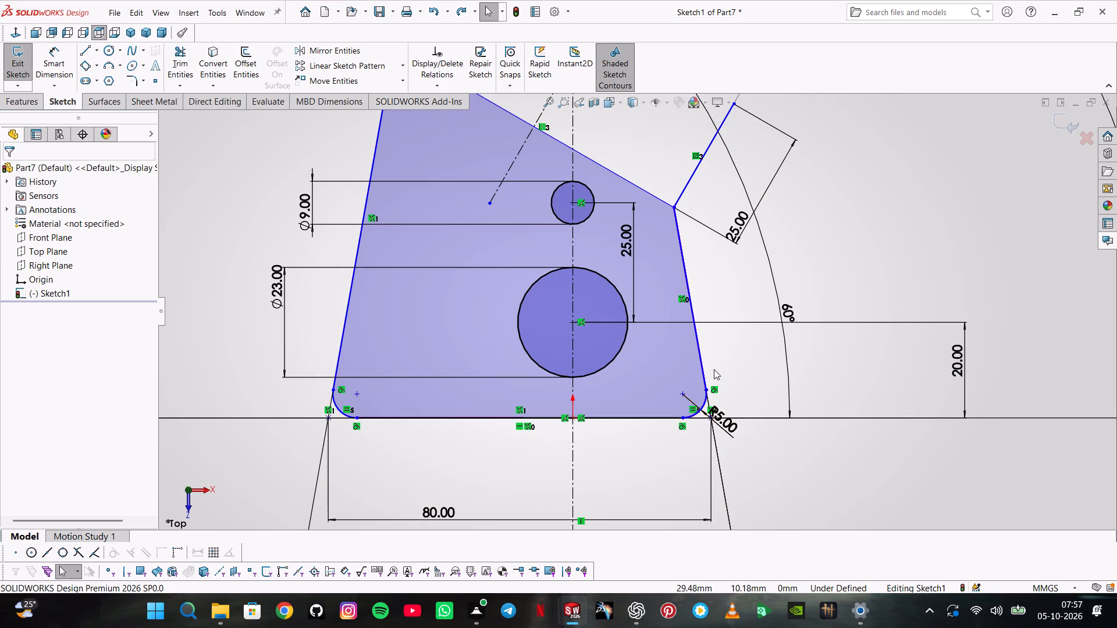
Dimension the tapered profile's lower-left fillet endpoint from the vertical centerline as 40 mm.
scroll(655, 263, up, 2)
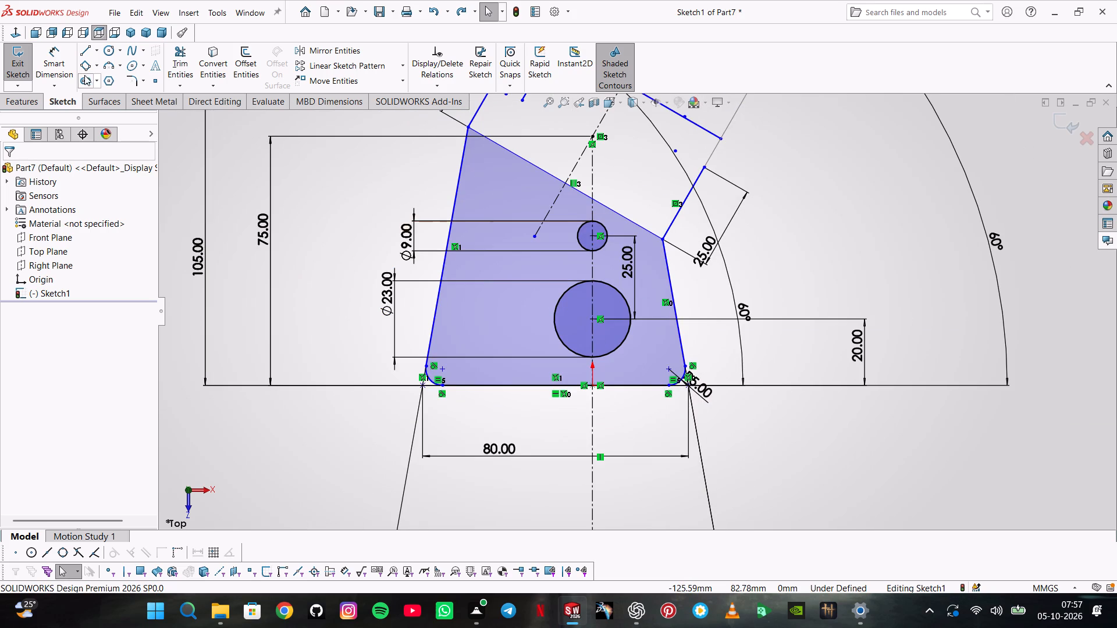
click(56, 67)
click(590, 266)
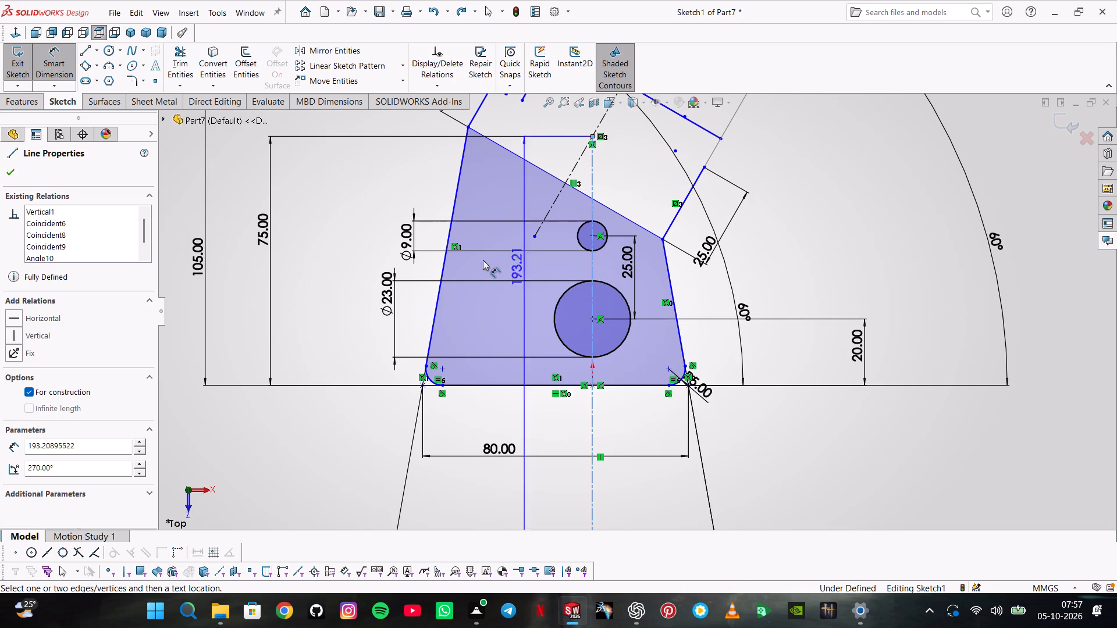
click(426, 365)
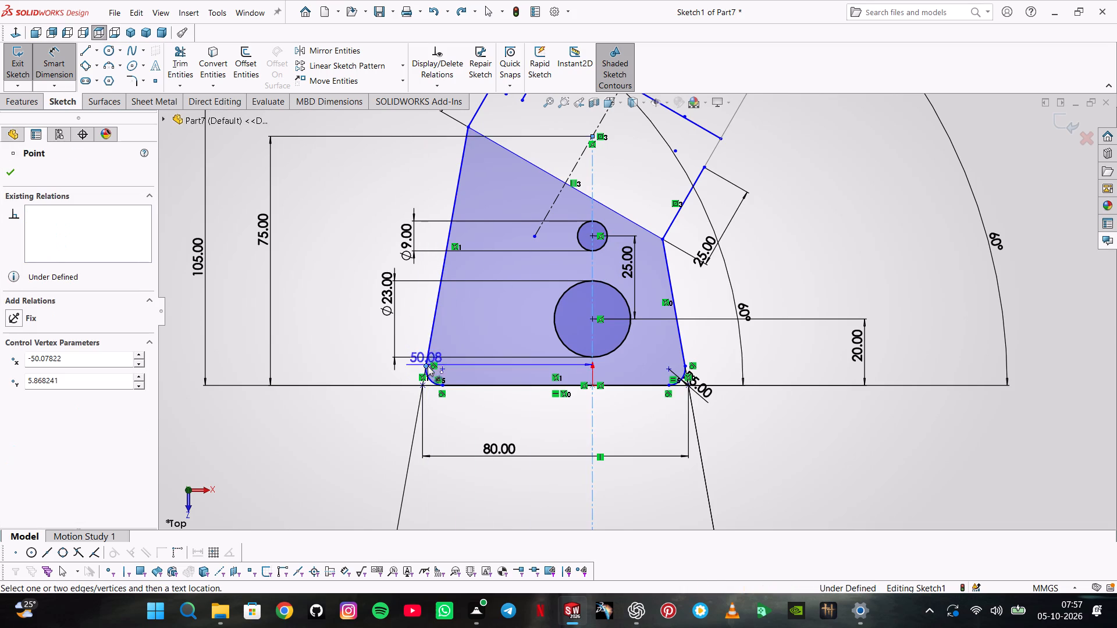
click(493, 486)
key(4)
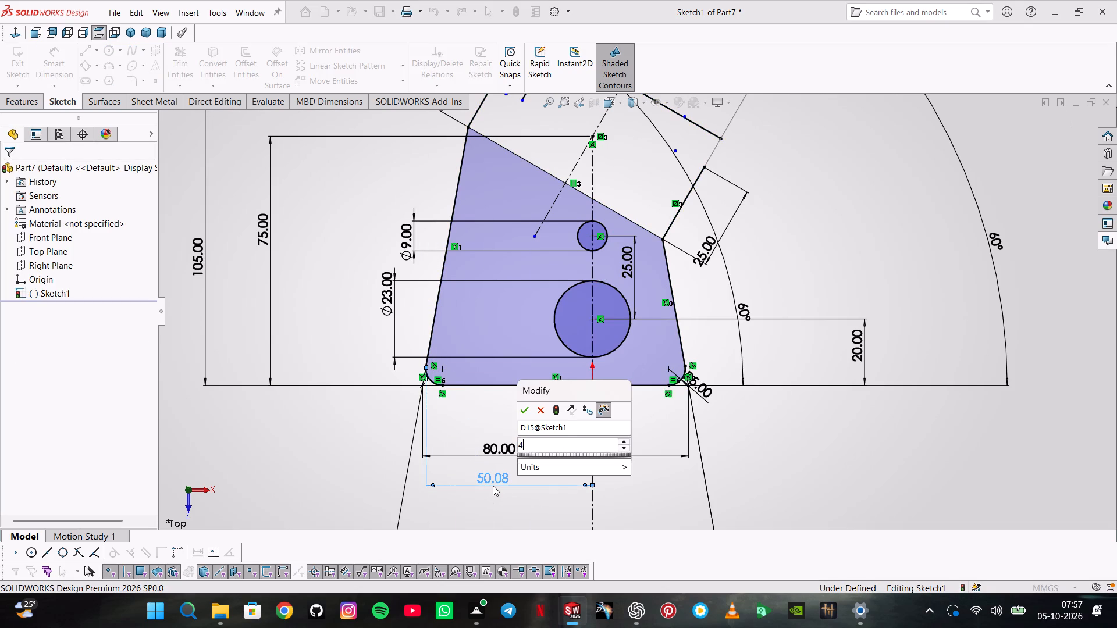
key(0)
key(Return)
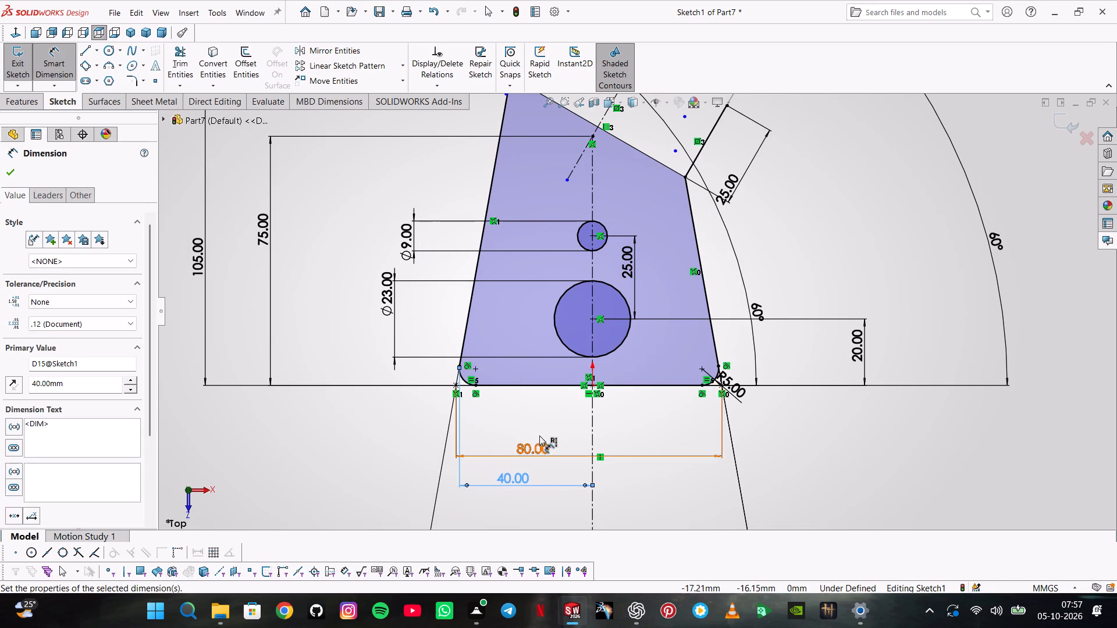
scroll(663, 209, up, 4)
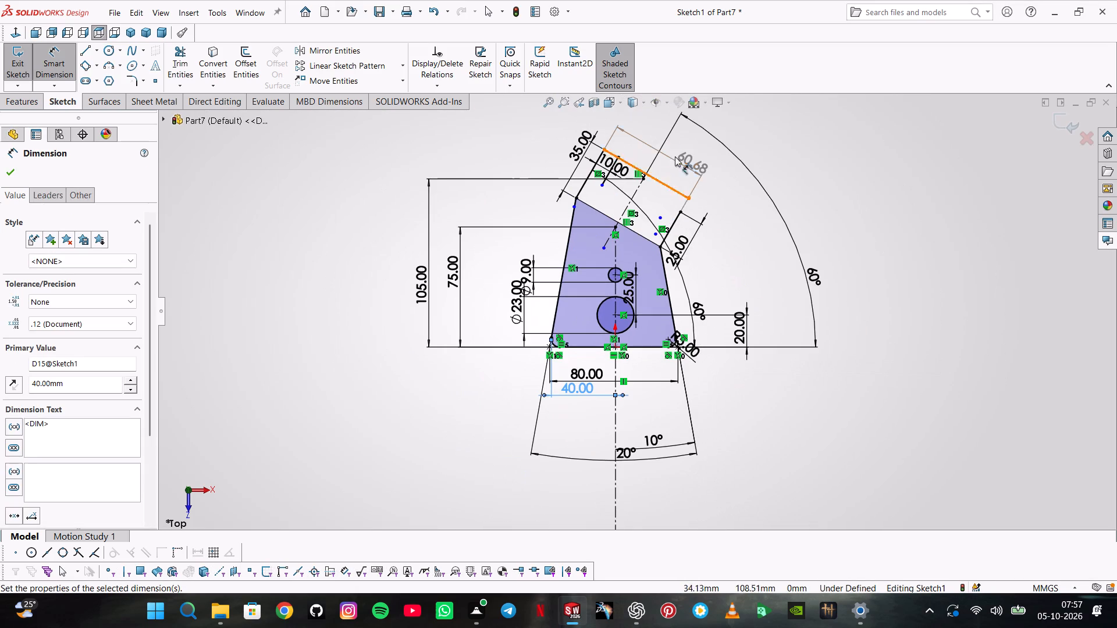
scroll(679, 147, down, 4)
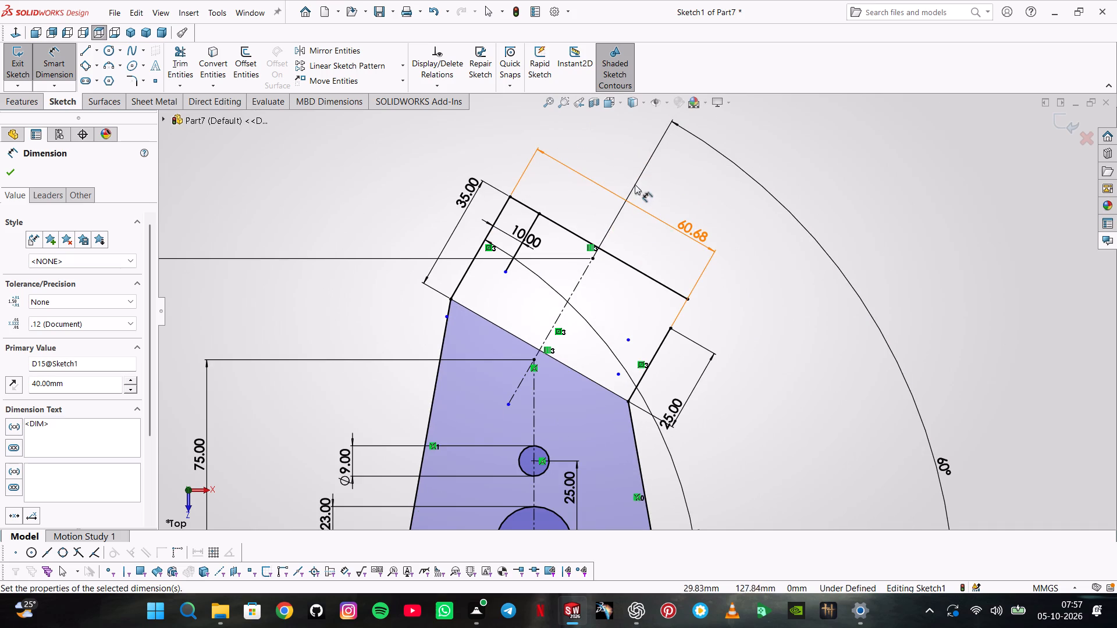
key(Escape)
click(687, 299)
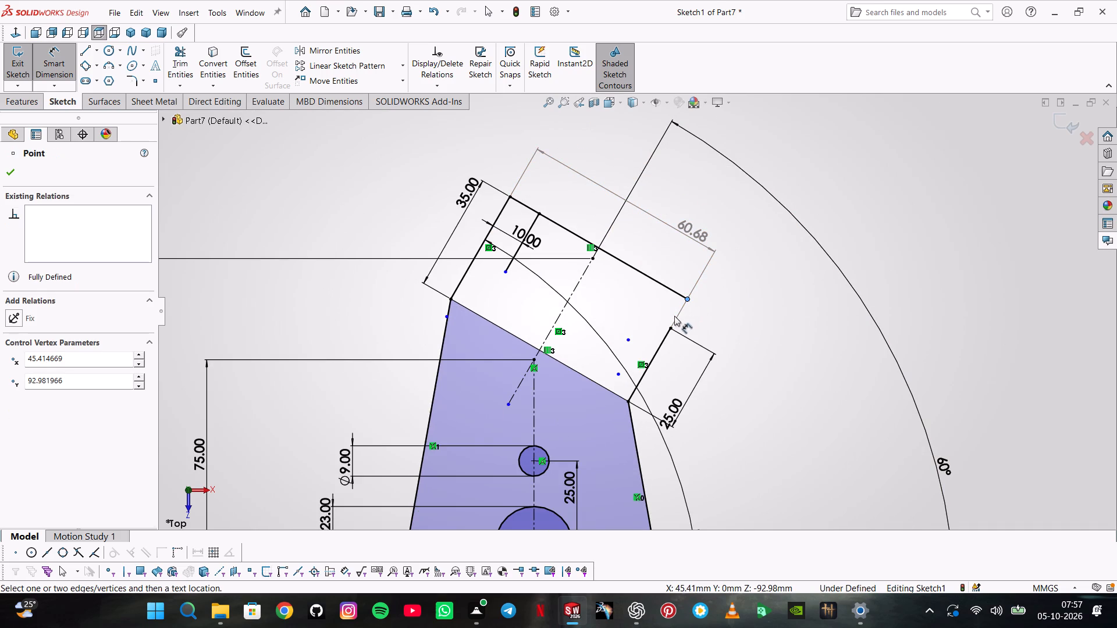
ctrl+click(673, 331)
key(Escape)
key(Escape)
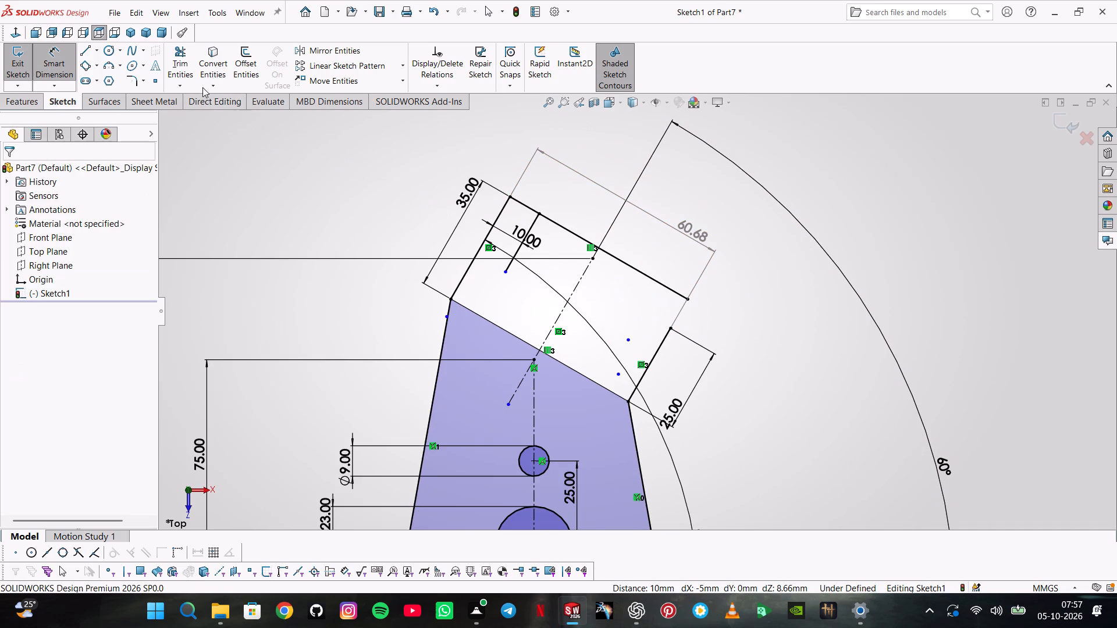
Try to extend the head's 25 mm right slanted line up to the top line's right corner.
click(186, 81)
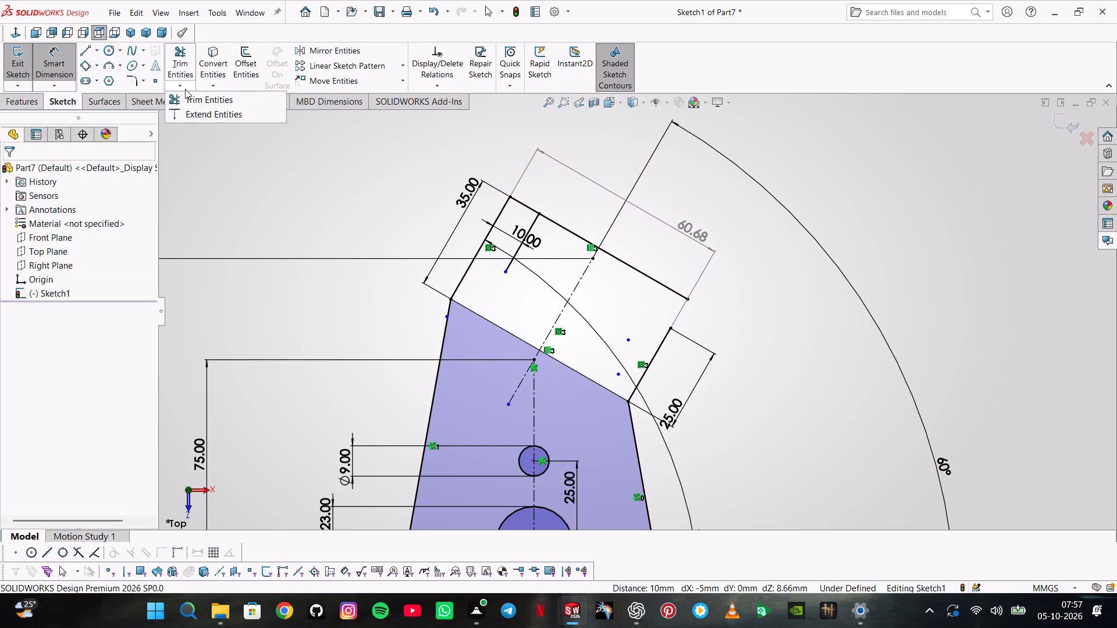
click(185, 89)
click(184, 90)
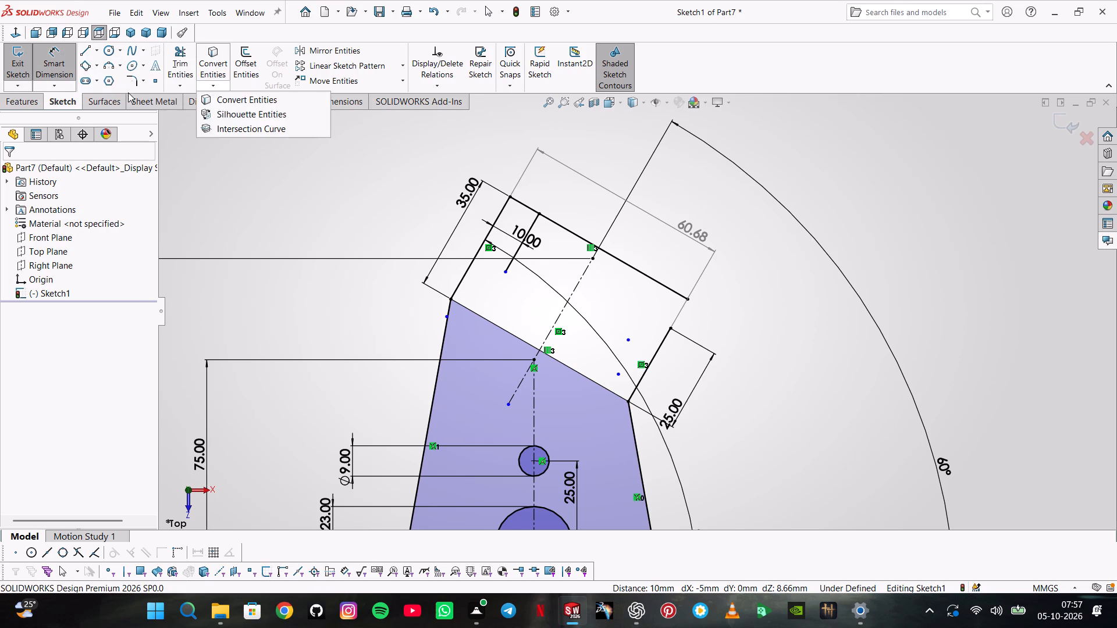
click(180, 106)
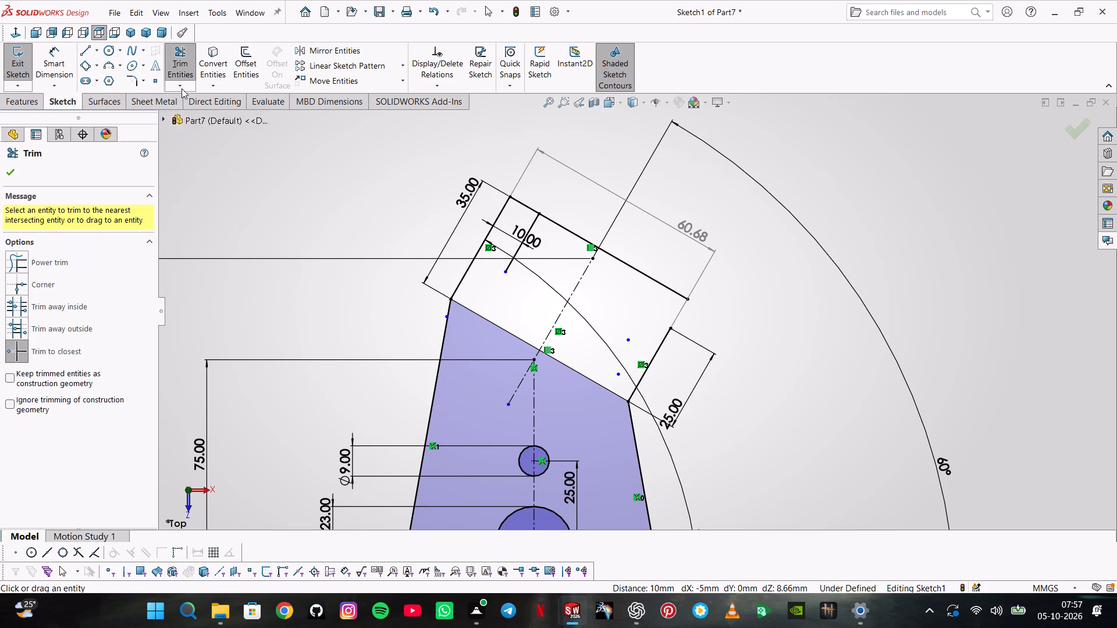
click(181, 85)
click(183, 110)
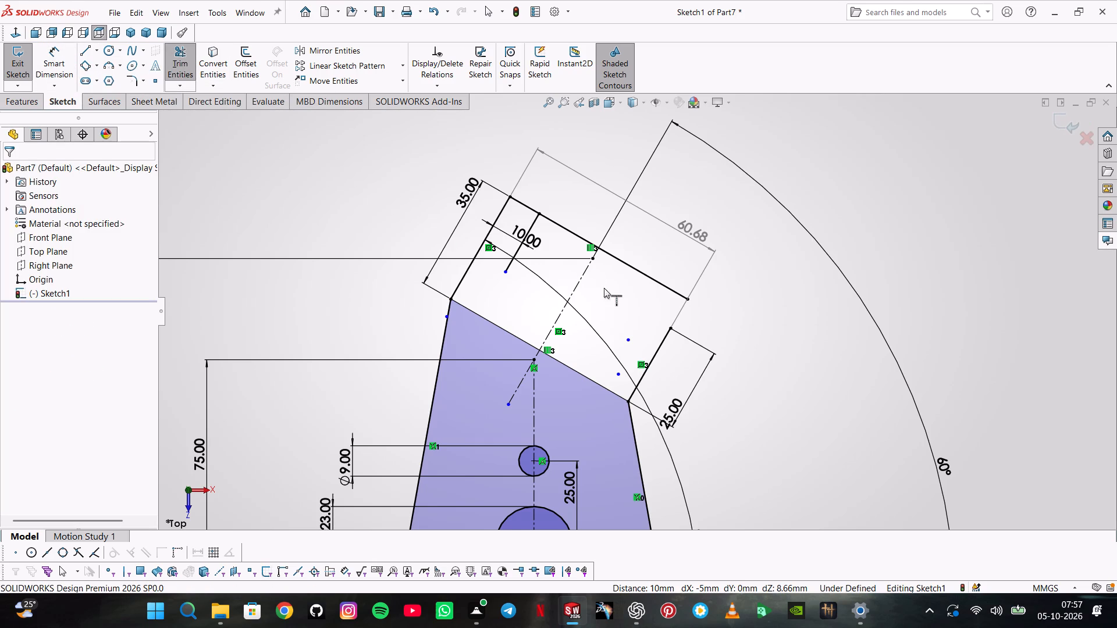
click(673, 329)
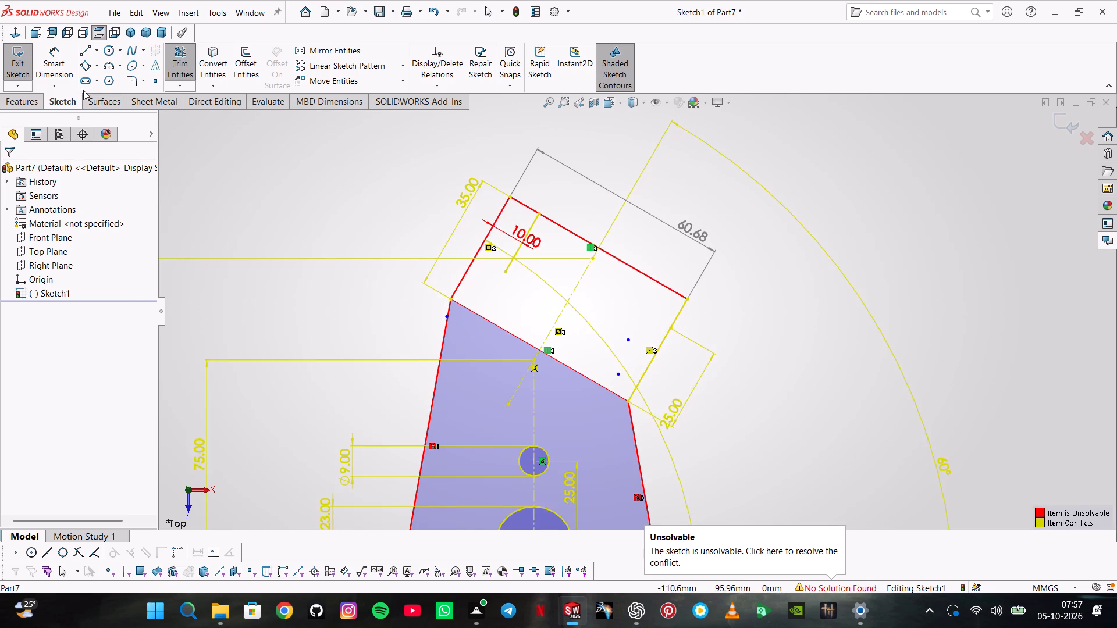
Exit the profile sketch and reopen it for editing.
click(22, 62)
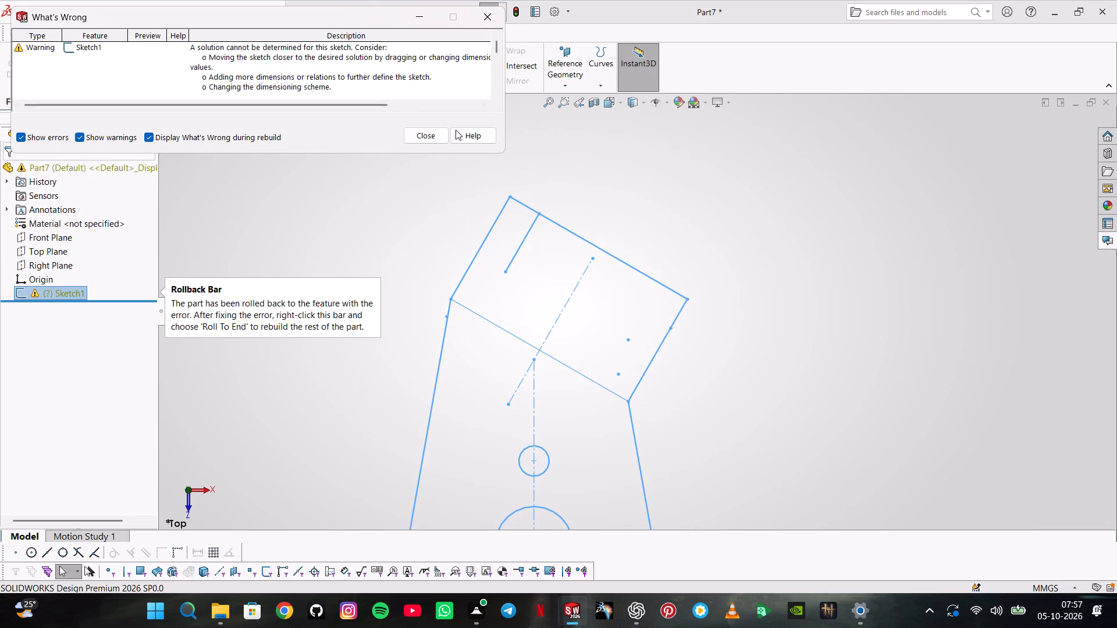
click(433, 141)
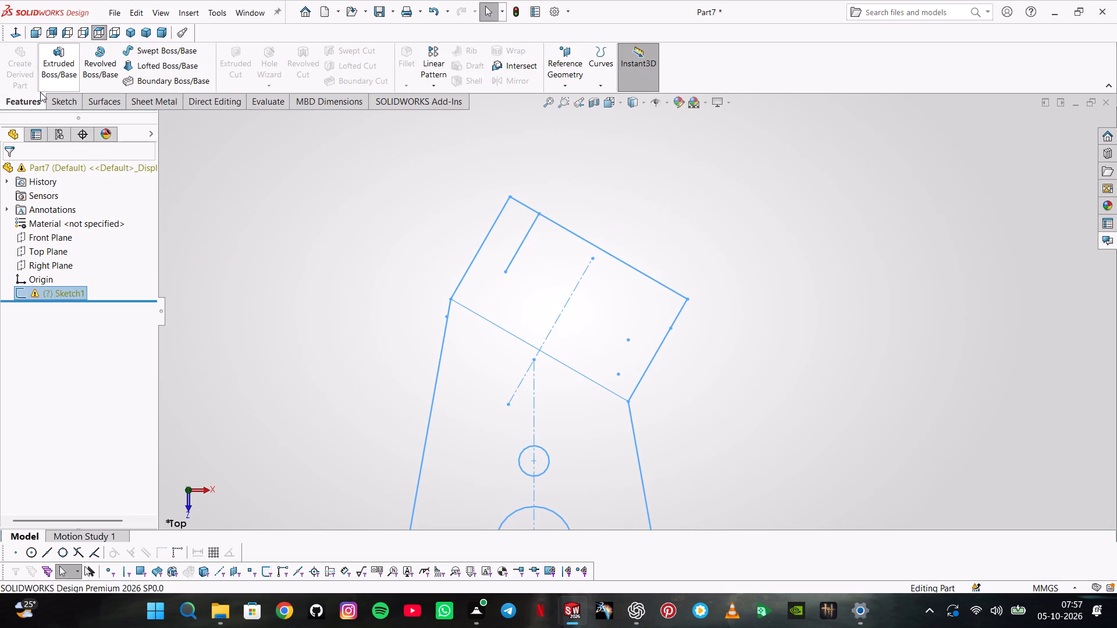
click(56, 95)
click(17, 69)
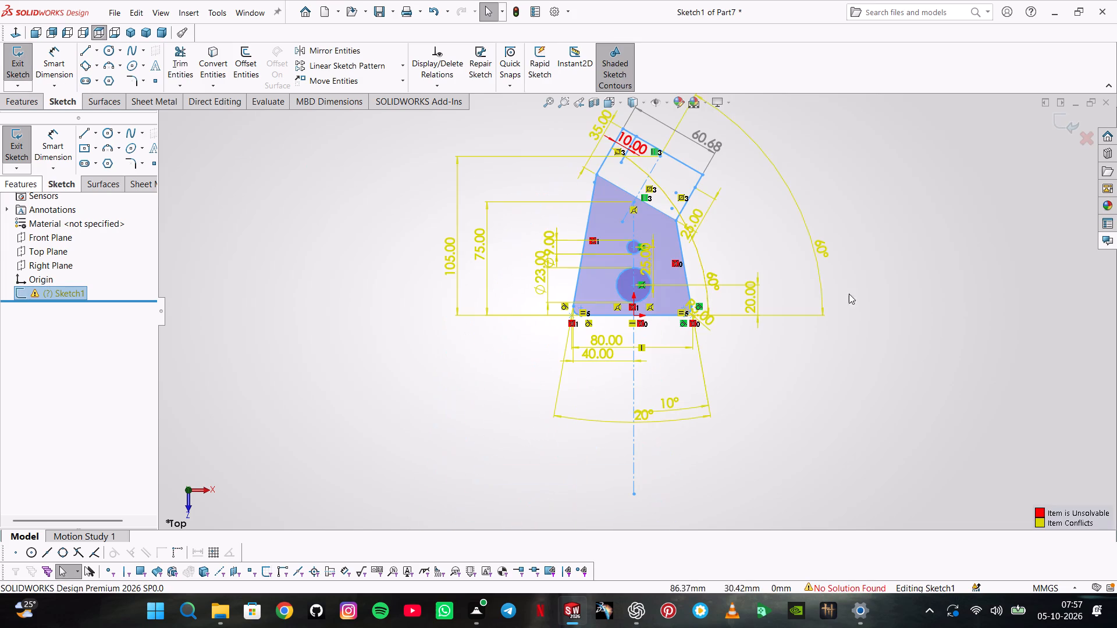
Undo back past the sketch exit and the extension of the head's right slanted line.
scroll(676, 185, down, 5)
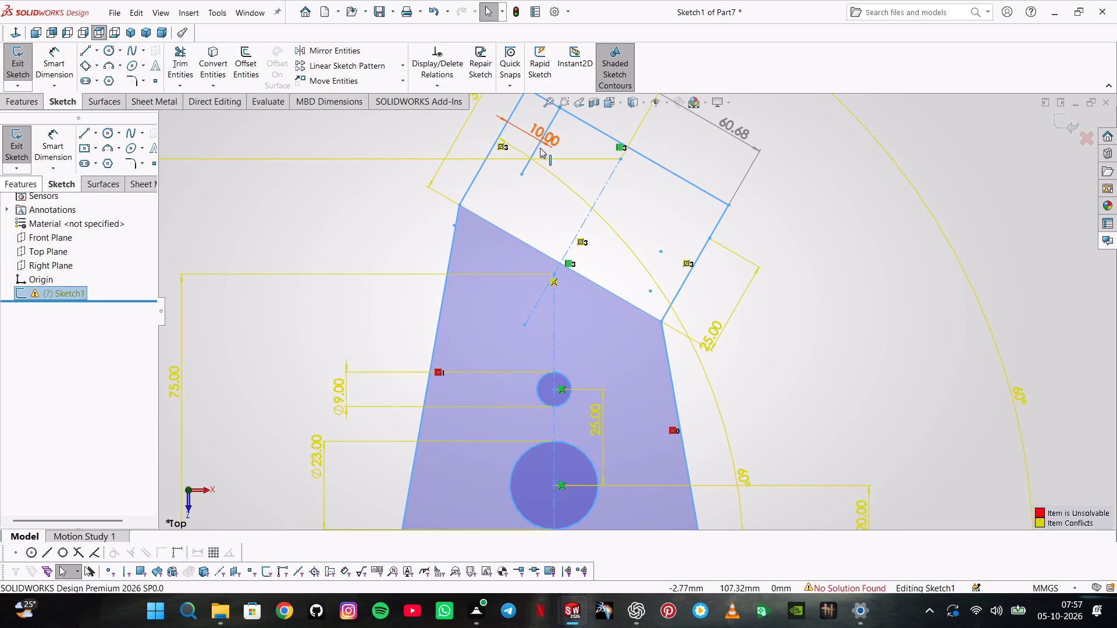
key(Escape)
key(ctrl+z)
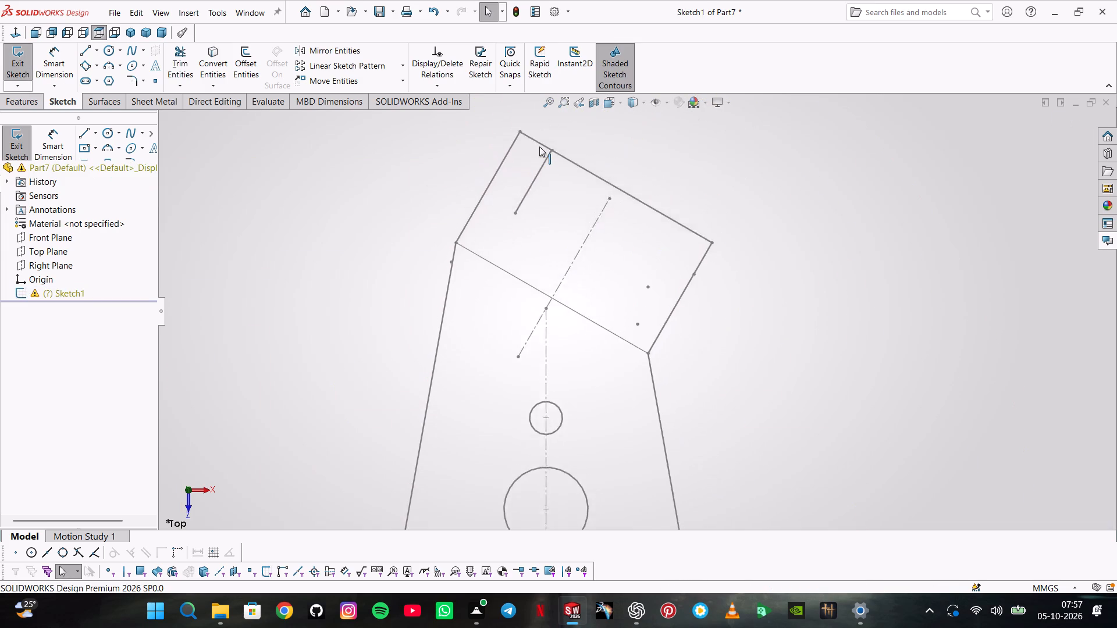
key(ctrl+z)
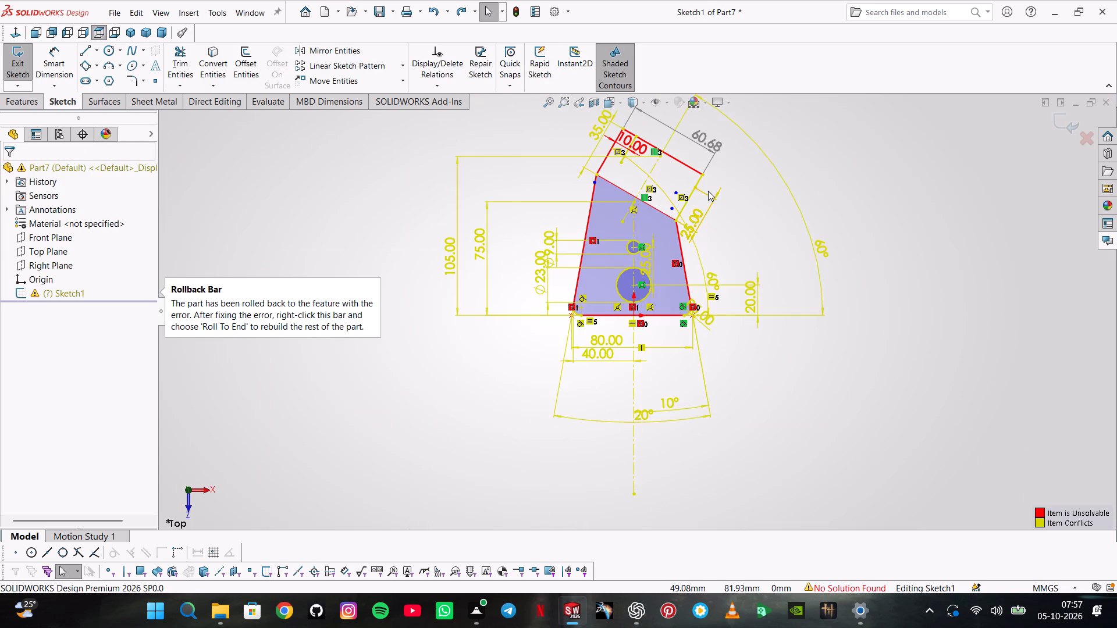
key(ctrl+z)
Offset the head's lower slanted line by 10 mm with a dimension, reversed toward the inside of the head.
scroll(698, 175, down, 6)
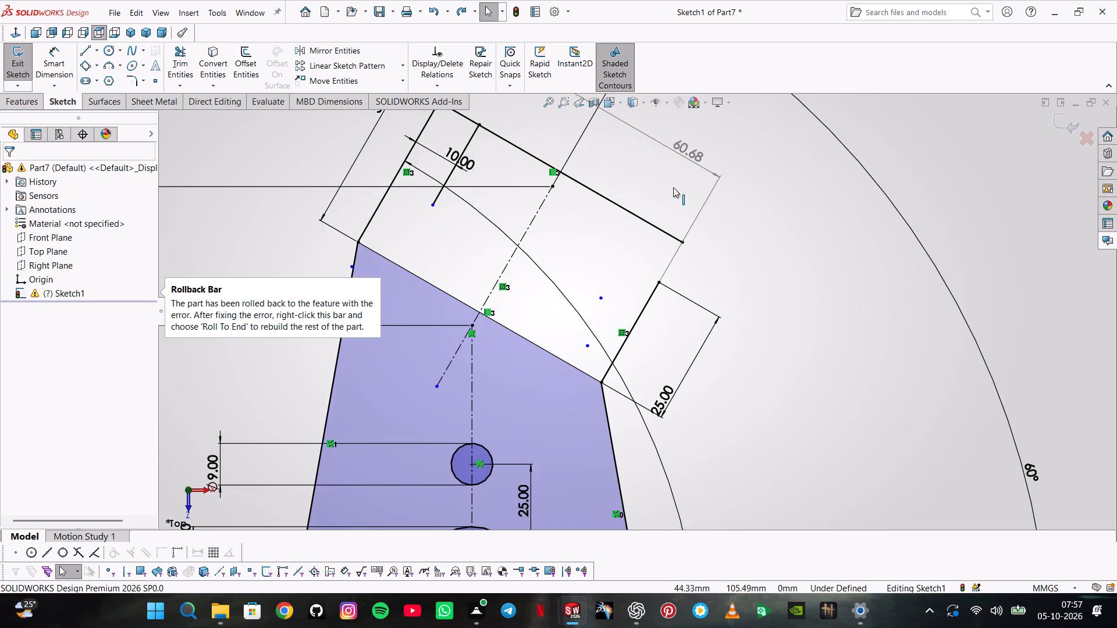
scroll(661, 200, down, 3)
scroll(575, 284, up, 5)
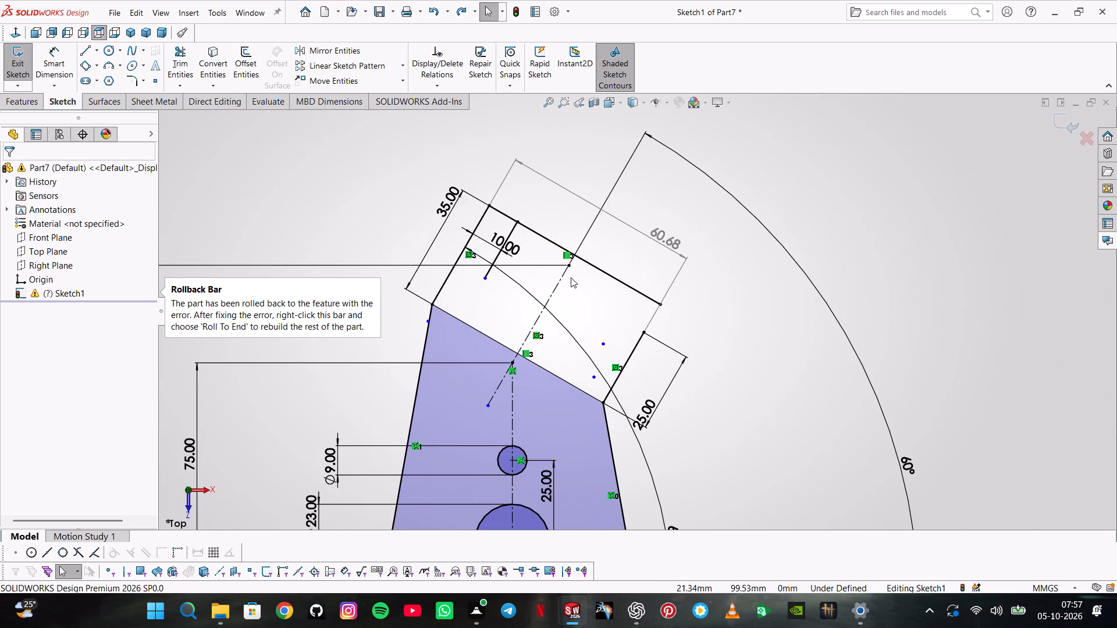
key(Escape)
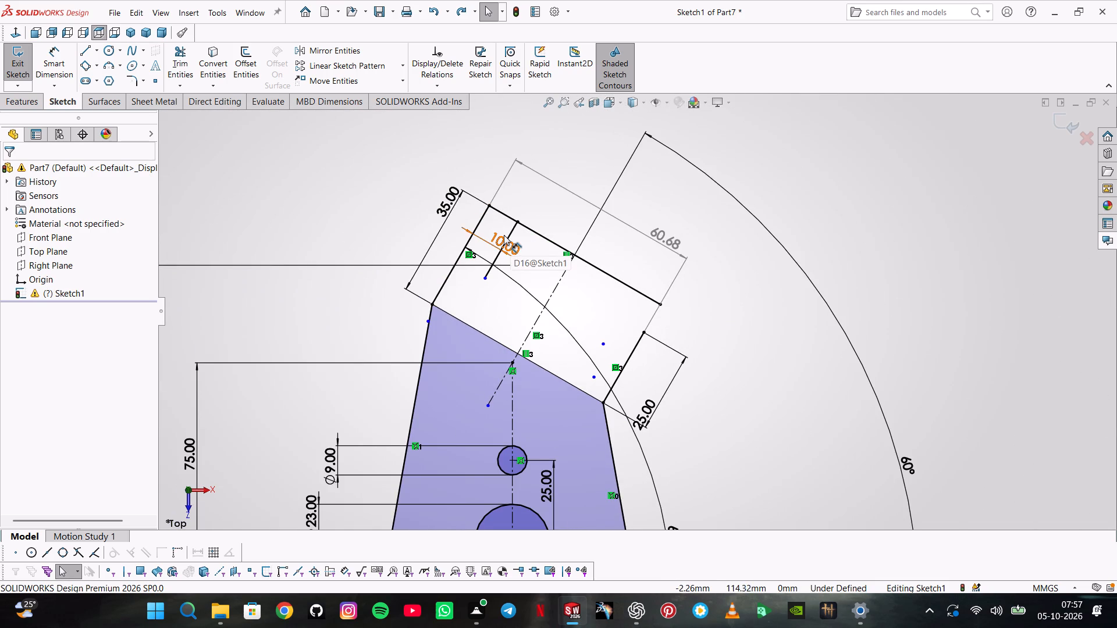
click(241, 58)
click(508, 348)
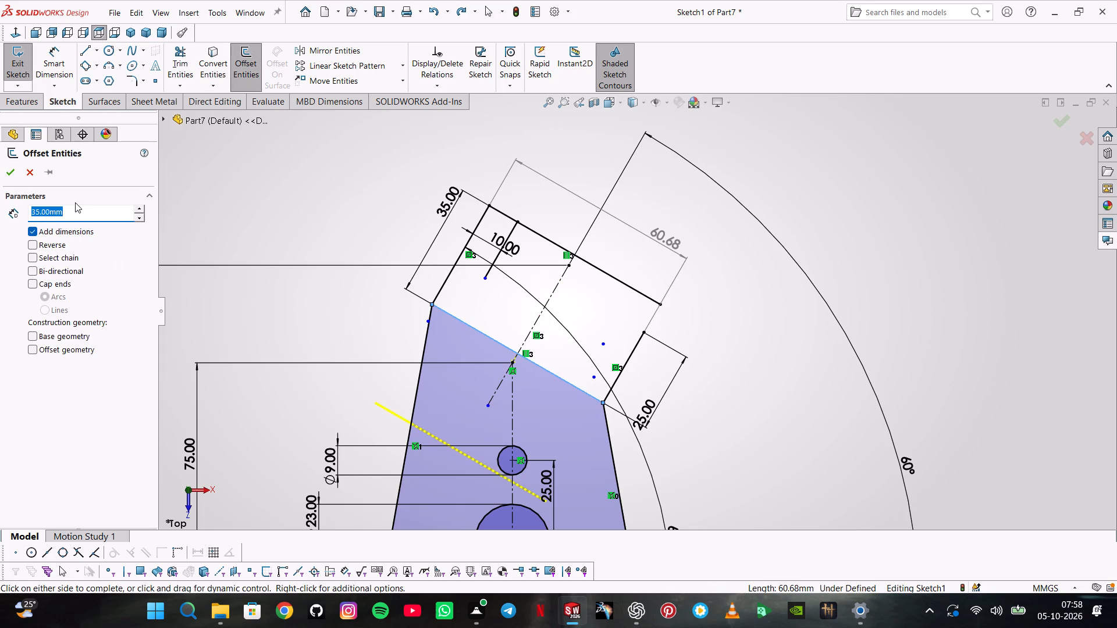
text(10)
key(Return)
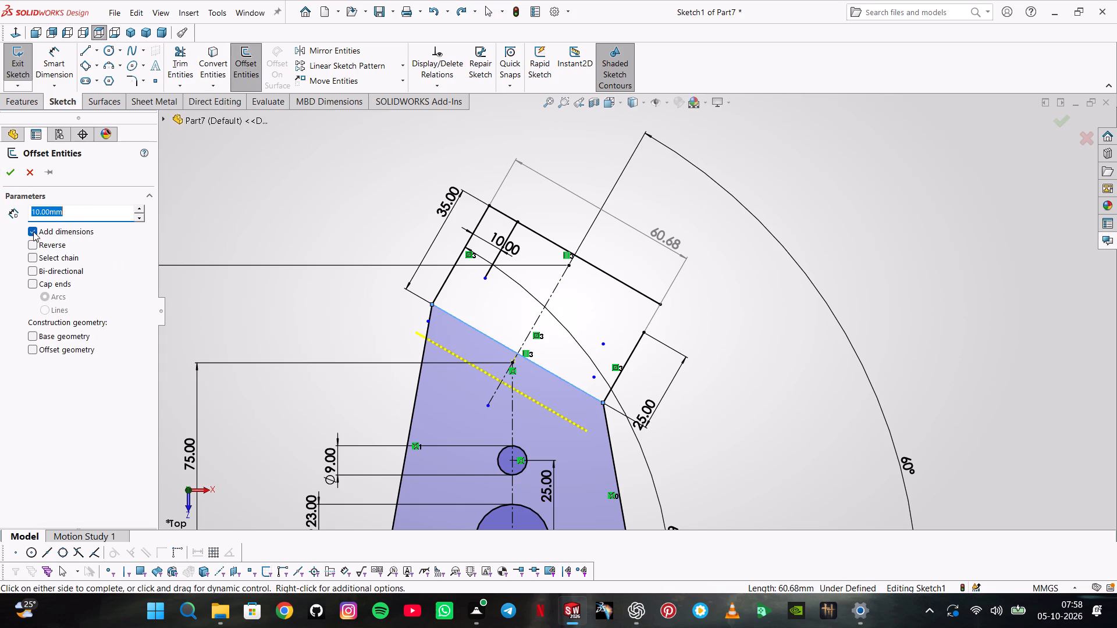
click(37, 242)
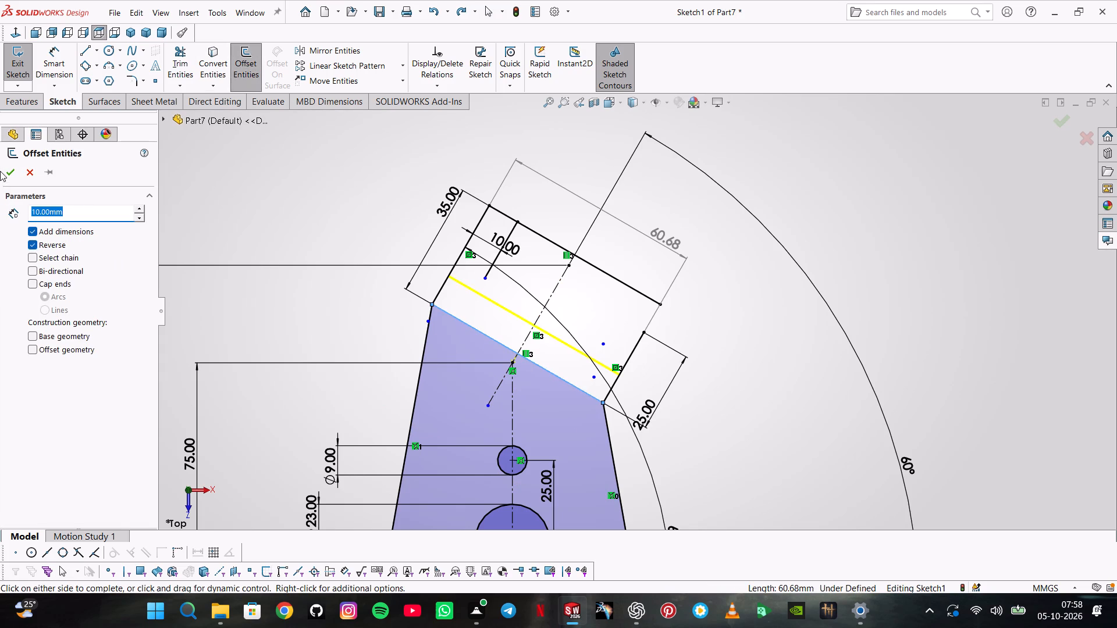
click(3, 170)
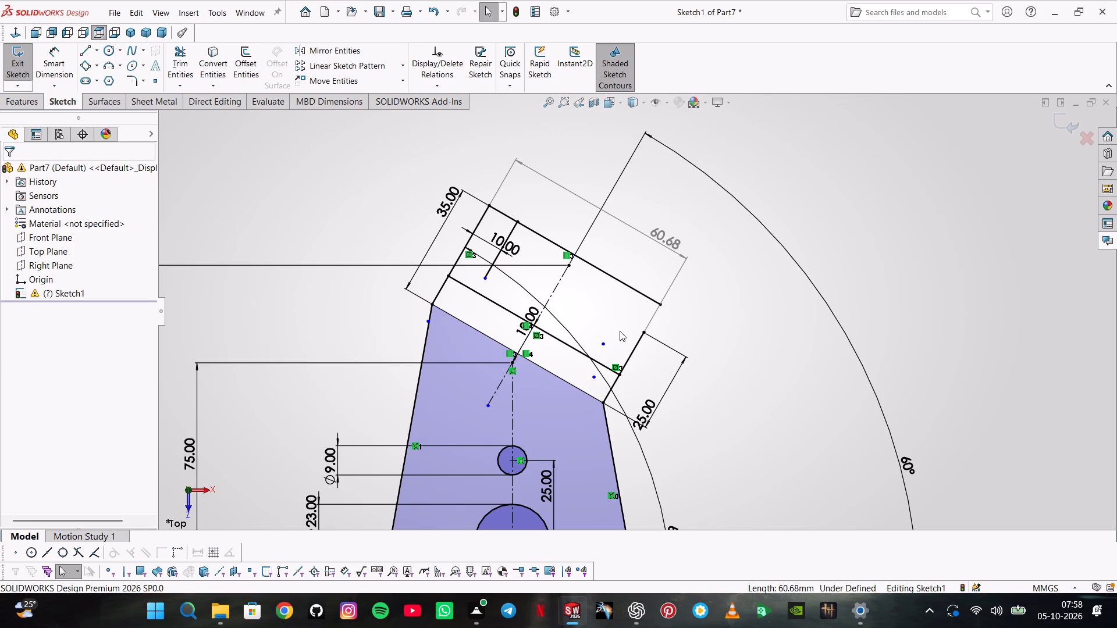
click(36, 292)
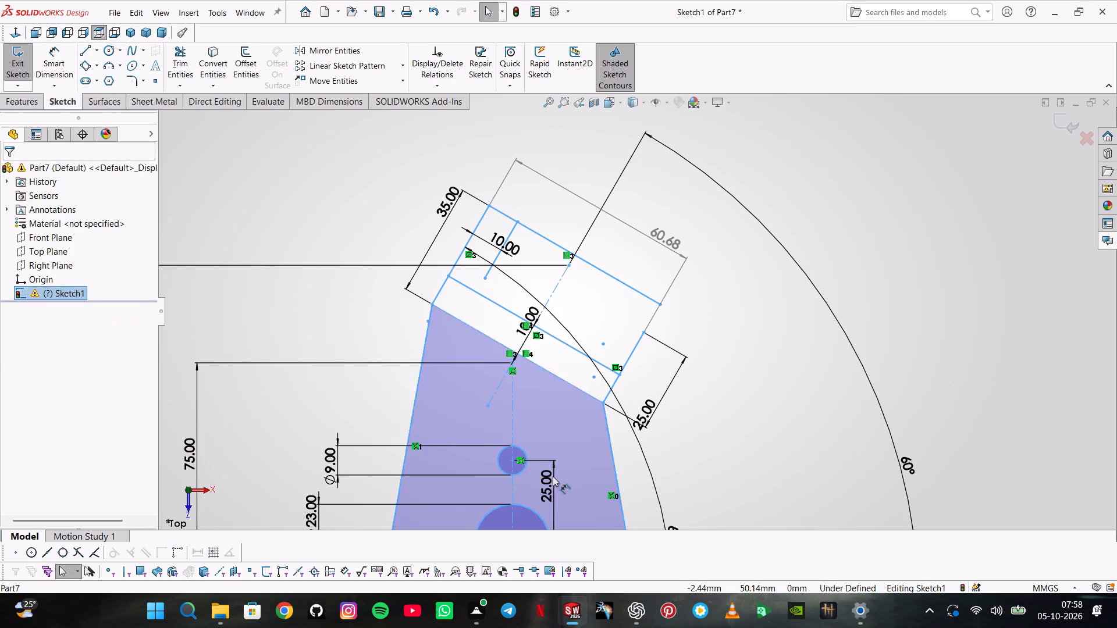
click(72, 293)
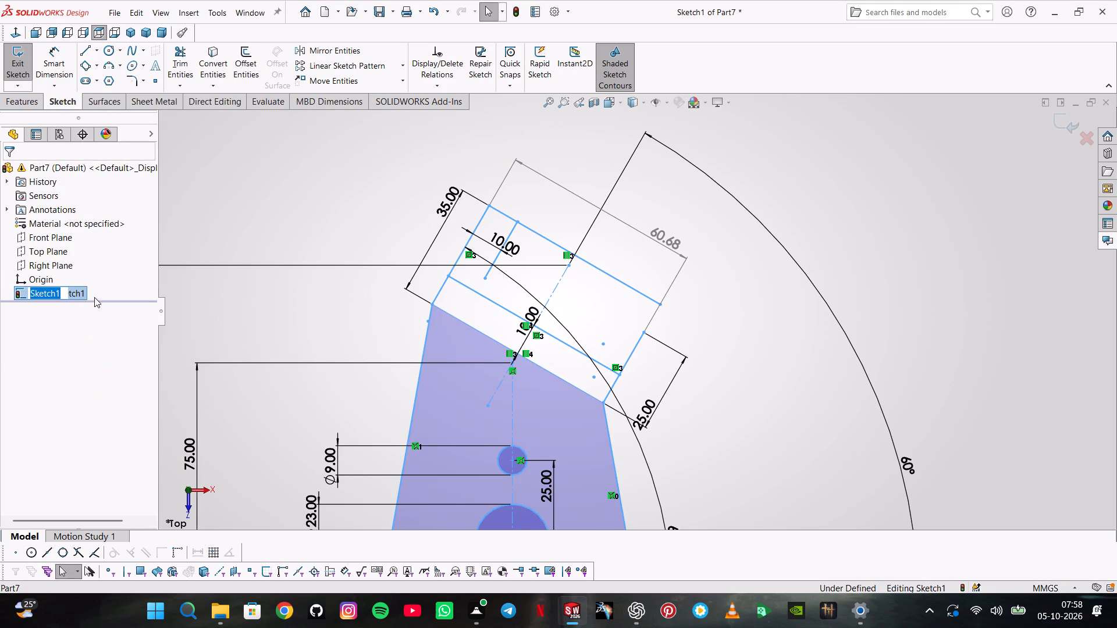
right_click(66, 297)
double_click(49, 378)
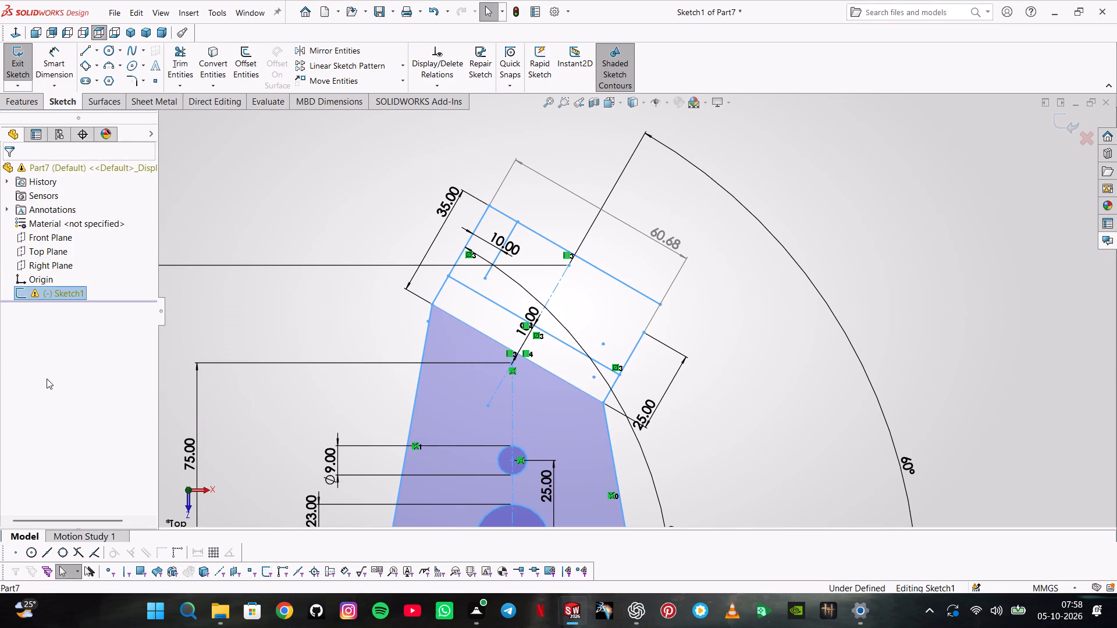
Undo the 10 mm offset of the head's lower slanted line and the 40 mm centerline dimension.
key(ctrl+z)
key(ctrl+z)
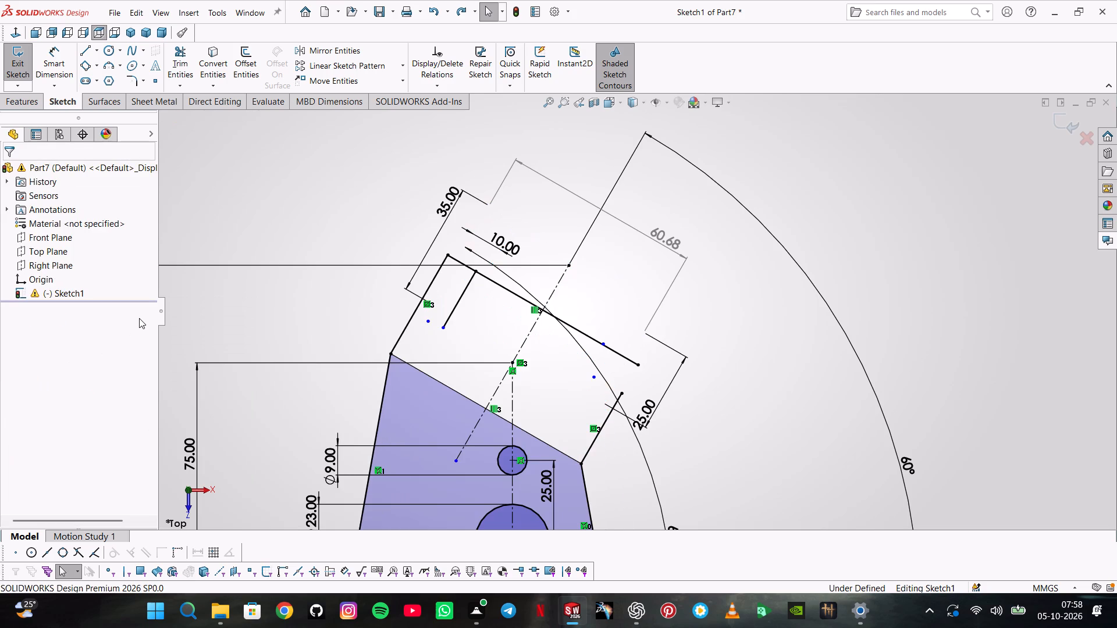
Undo the head's recent top-edge edits and relations, back to the trimmed slot lines between the two slanted sides.
key(ctrl+z)
key(ctrl+z)
key(ctrl+z)
key(ctrl+z)
key(ctrl+z)
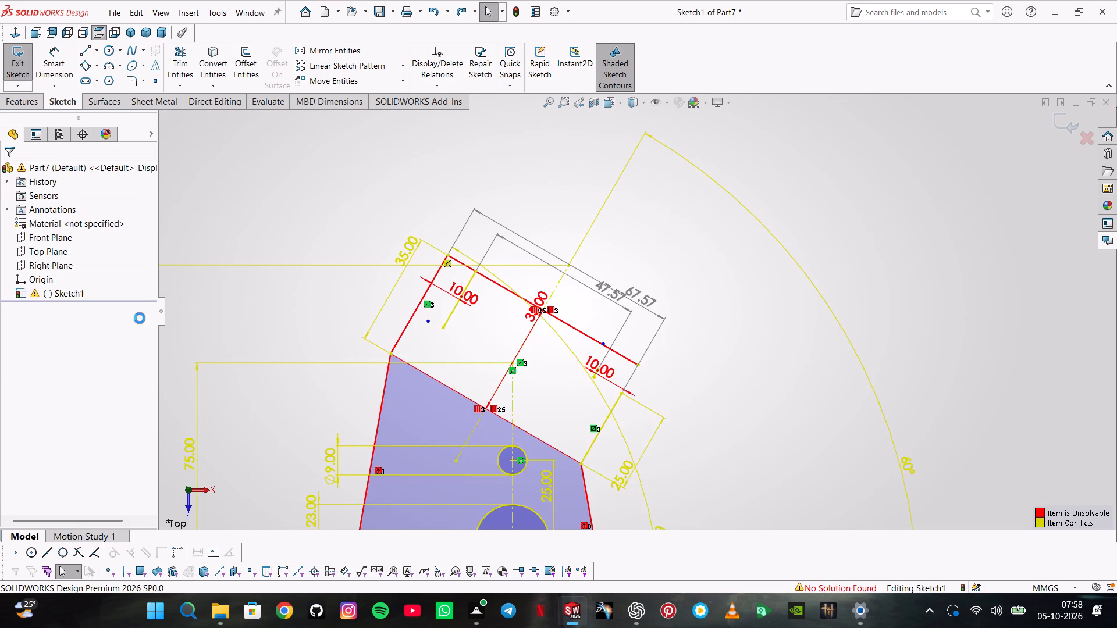
key(ctrl+z)
key(ctrl+z)
key(ctrl+z)
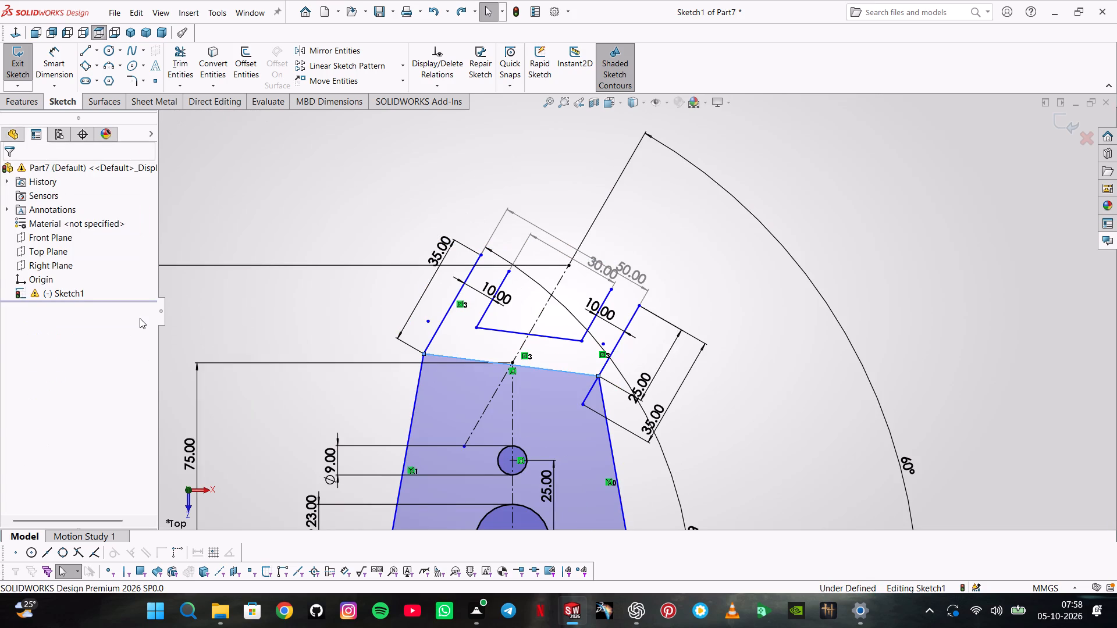
Undo the slot trimming and the 10 mm offset lines inside the head, leaving only its two slanted side lines.
key(ctrl+z)
key(ctrl+z)
key(ctrl+z)
key(ctrl+z)
key(ctrl+z)
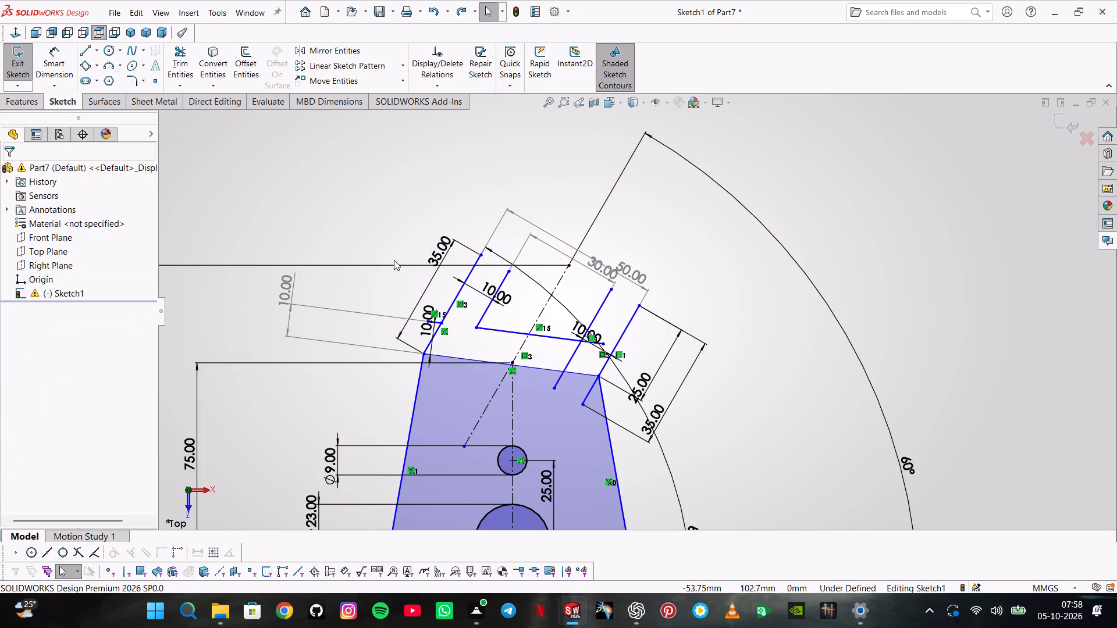
key(ctrl+z)
key(ctrl+z)
key(ctrl+z)
key(ctrl+z)
key(ctrl+z)
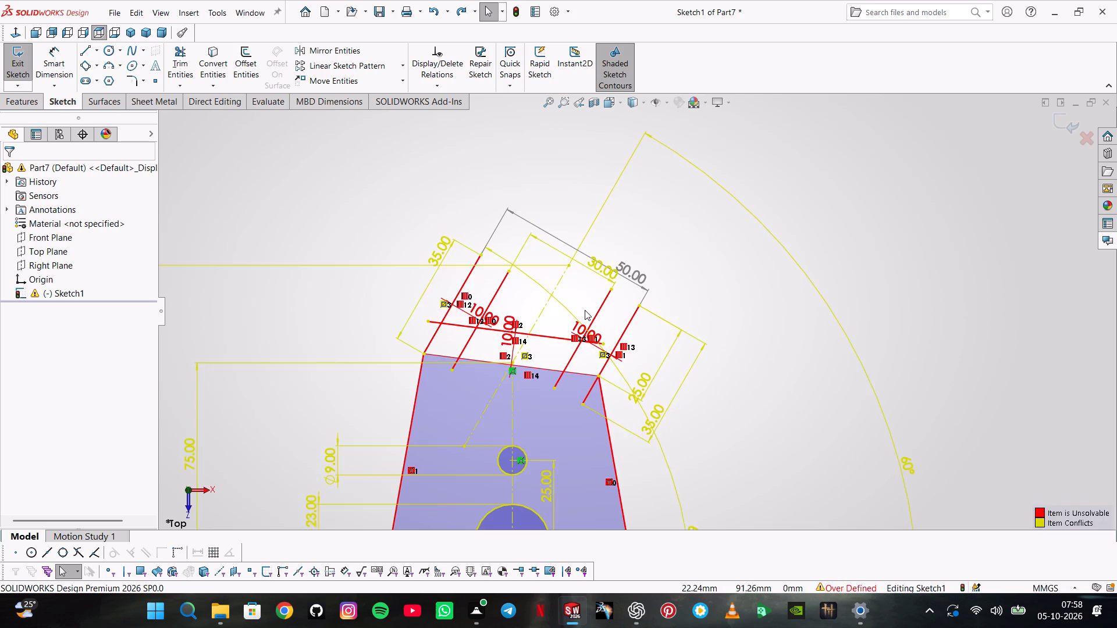
key(ctrl+z)
key(ctrl+z)
key(ctrl+z)
key(ctrl+z)
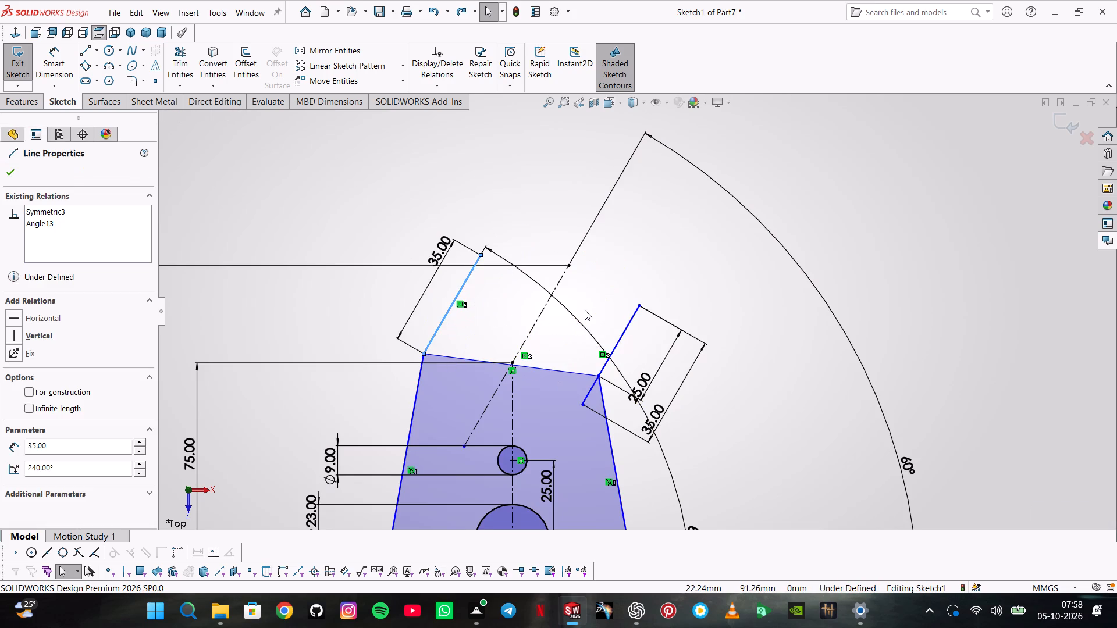
Undo the 35 mm and 25 mm dimensions on the head's right slanted line and its symmetric relation.
key(ctrl+z)
key(ctrl+z)
key(ctrl+z)
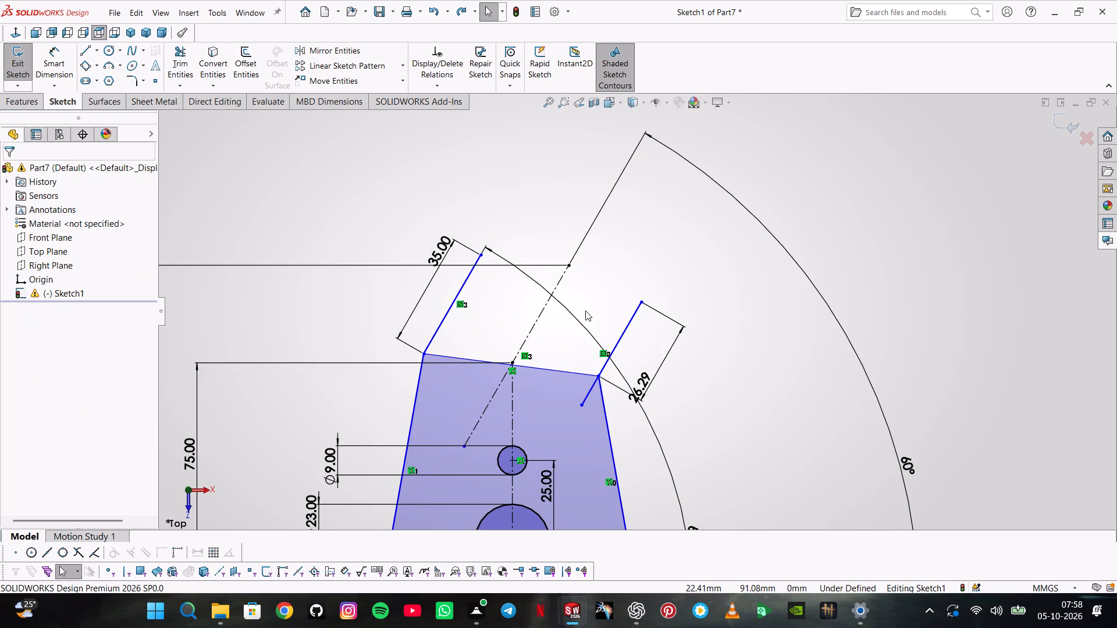
key(ctrl+z)
key(ctrl+z)
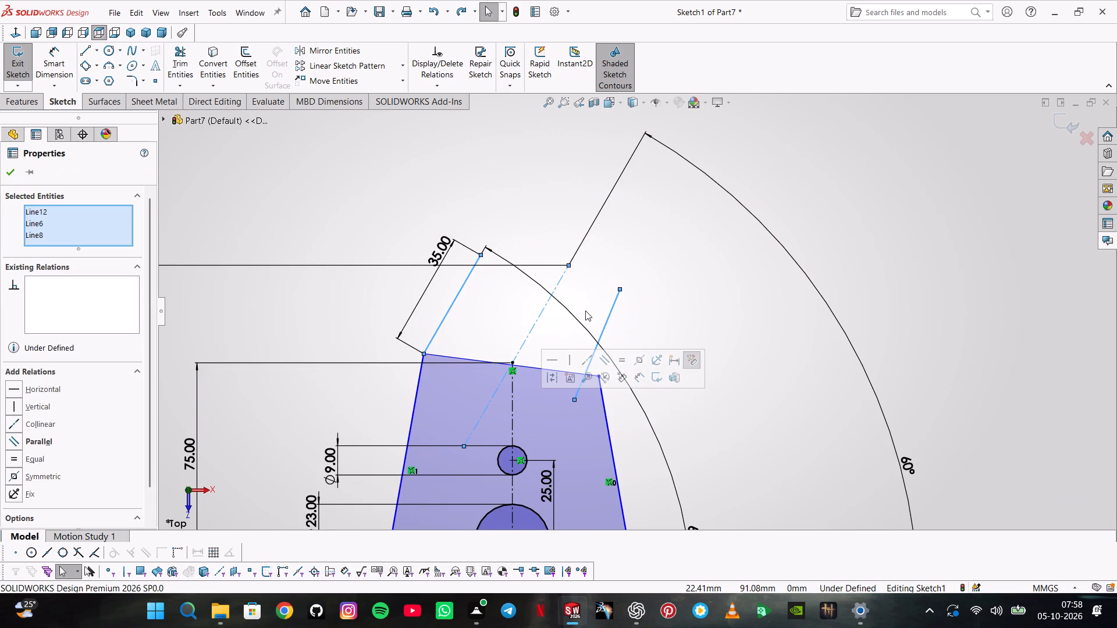
key(Escape)
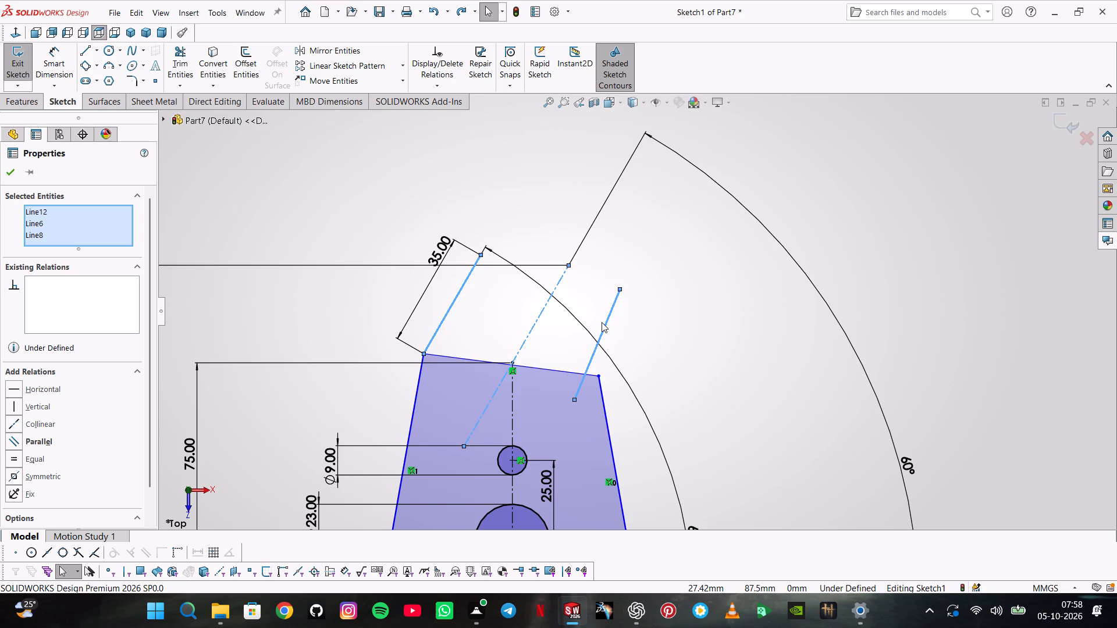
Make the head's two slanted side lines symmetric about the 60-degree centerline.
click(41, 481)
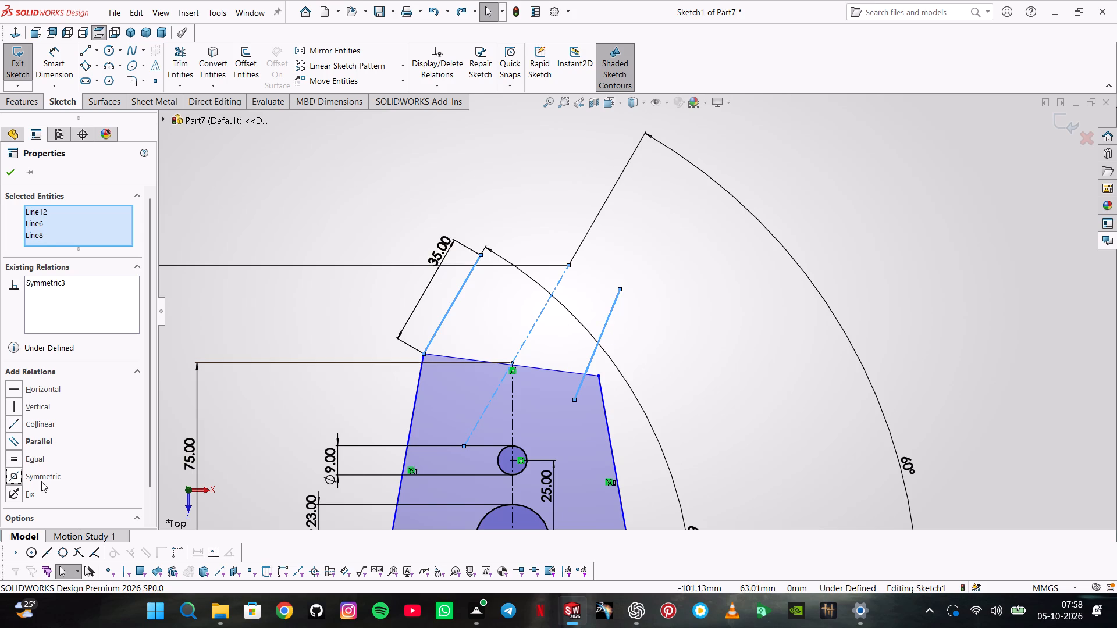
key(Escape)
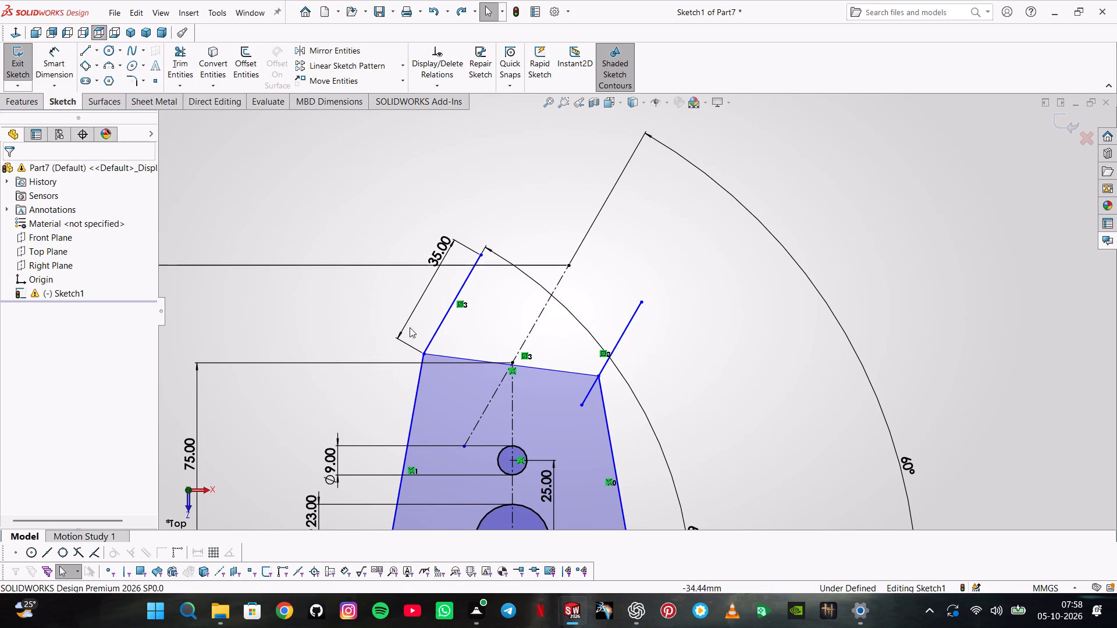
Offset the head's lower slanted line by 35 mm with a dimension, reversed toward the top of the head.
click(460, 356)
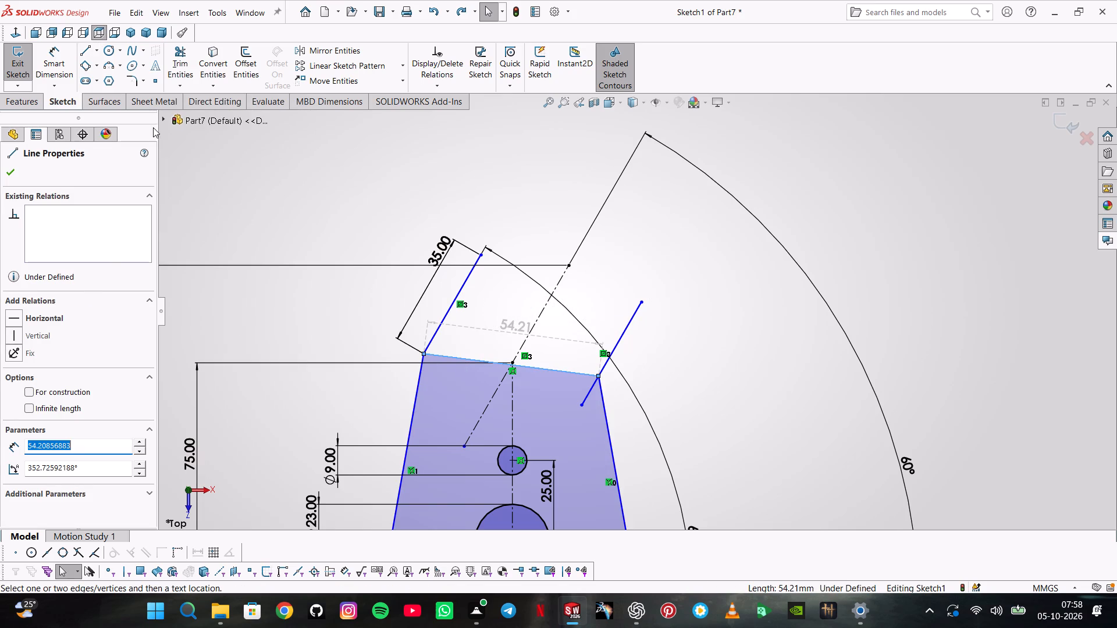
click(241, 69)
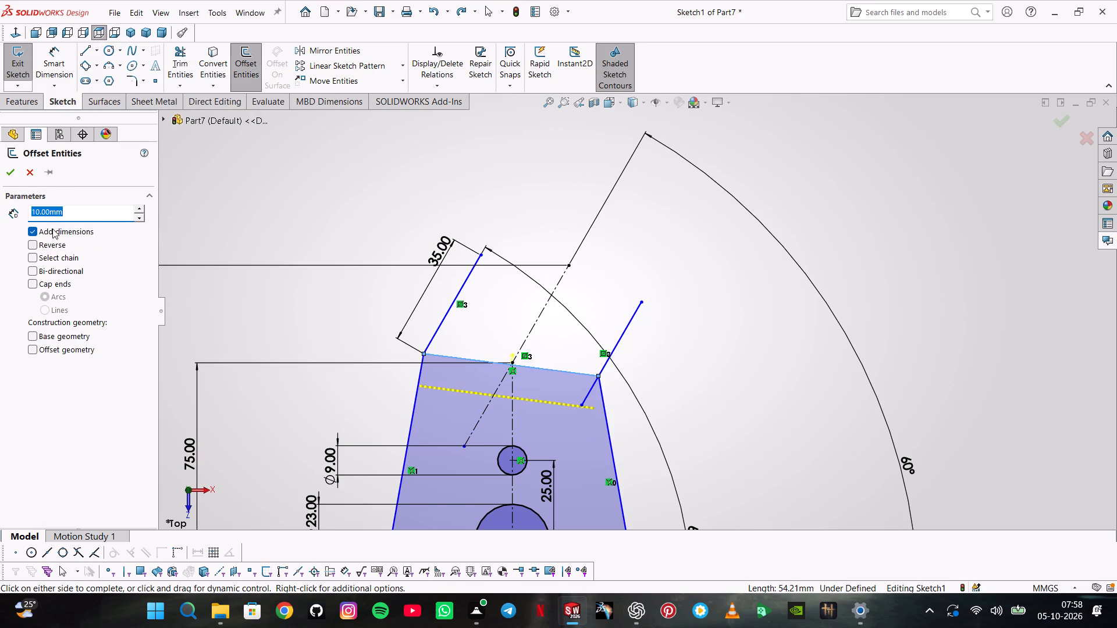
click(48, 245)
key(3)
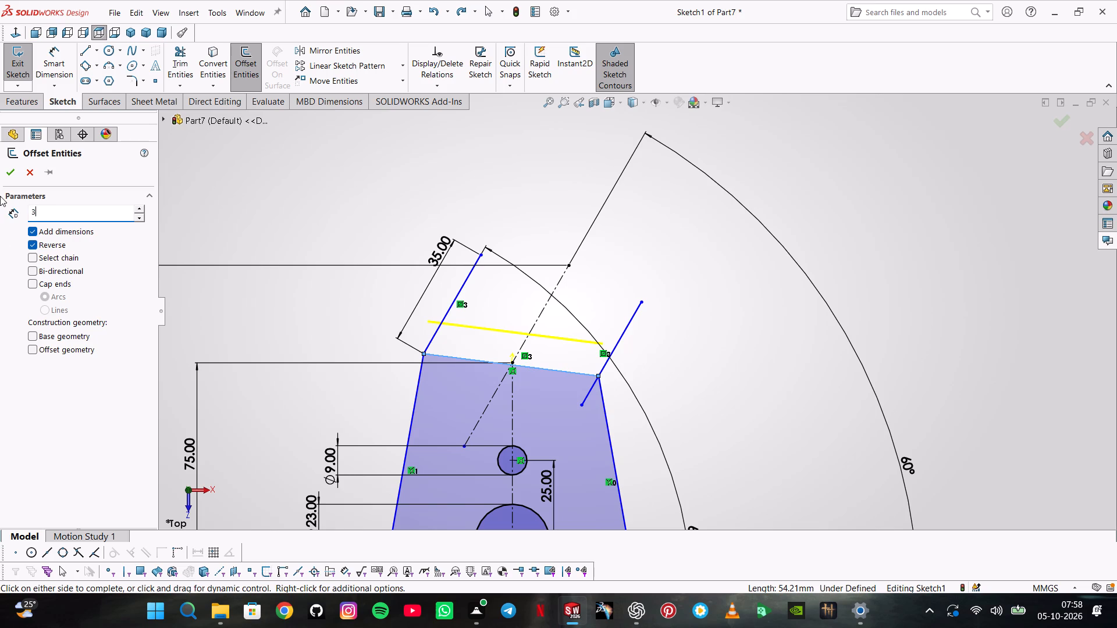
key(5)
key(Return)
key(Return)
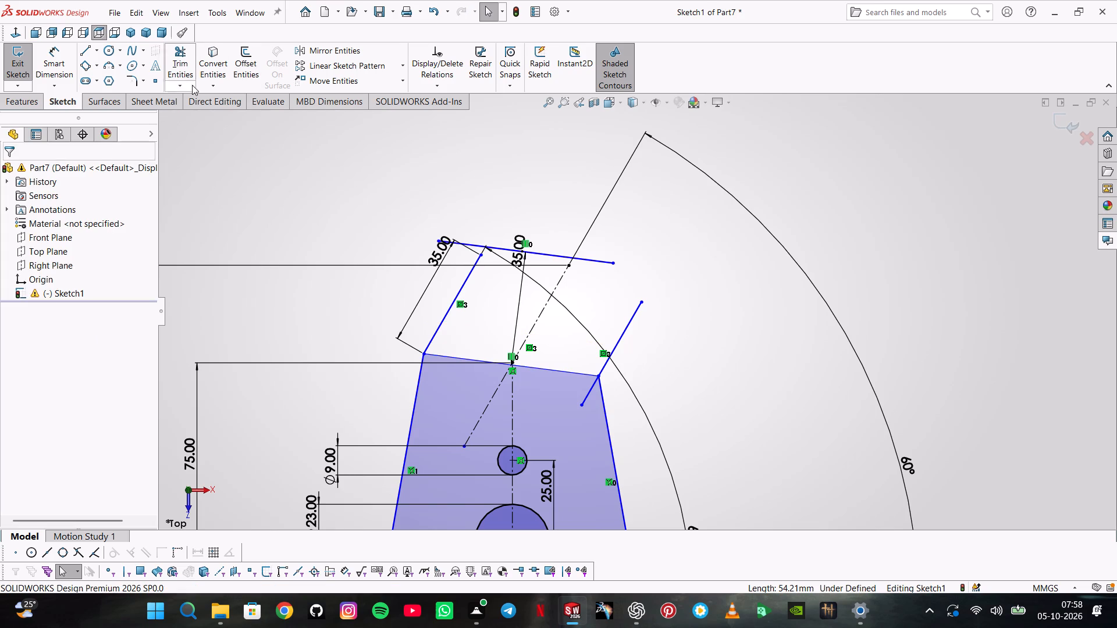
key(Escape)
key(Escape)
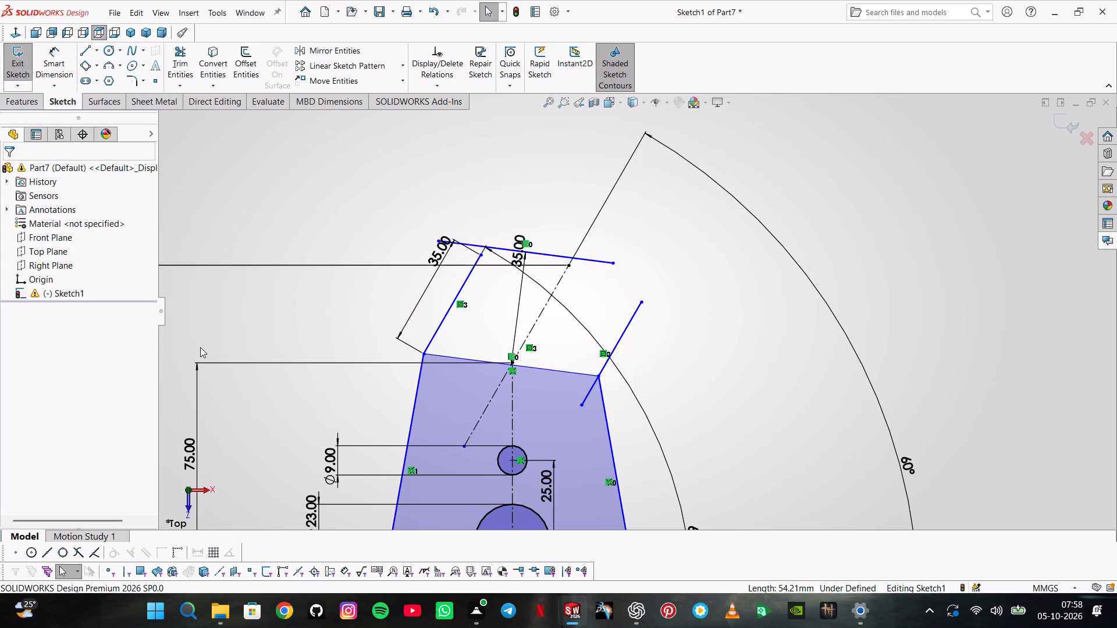
Examine the warning details of the profile sketch.
scroll(472, 355, up, 4)
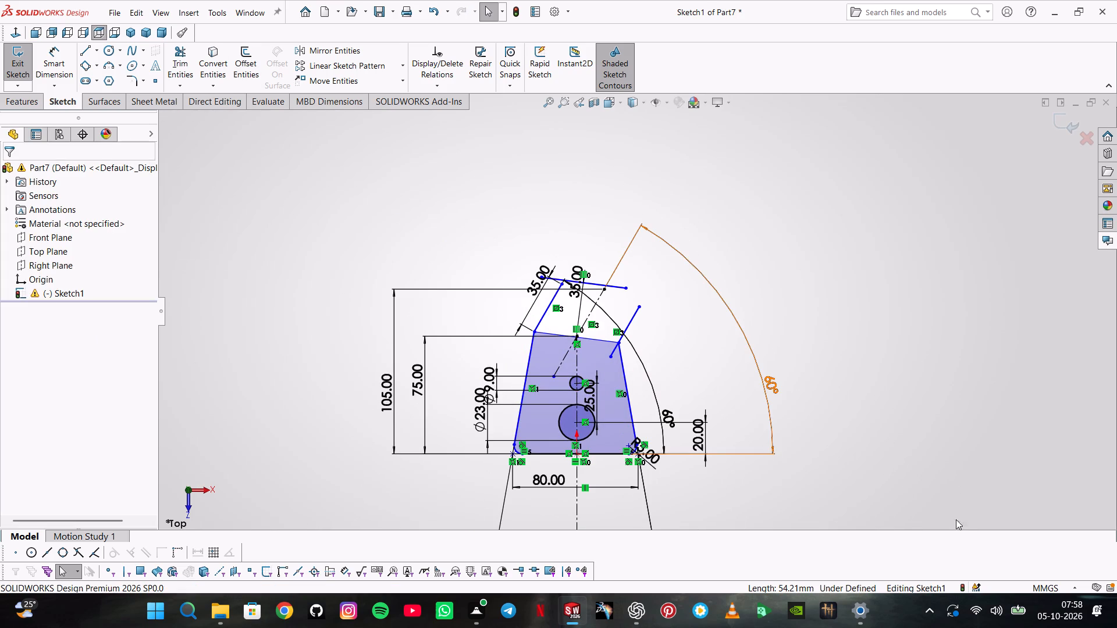
right_click(63, 297)
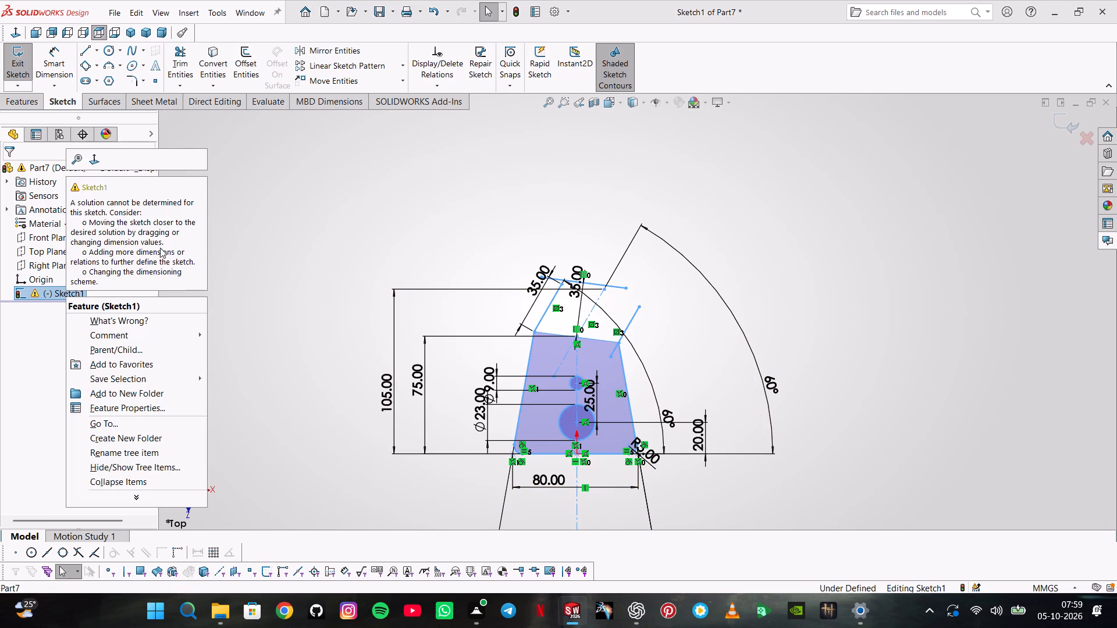
key(Escape)
key(Escape)
key(Escape)
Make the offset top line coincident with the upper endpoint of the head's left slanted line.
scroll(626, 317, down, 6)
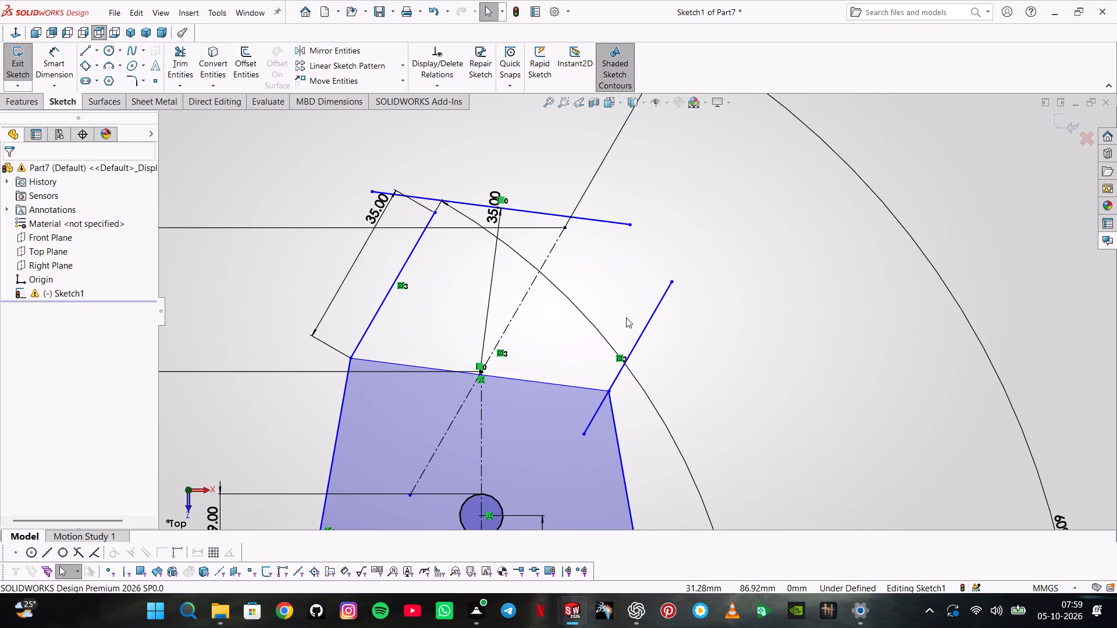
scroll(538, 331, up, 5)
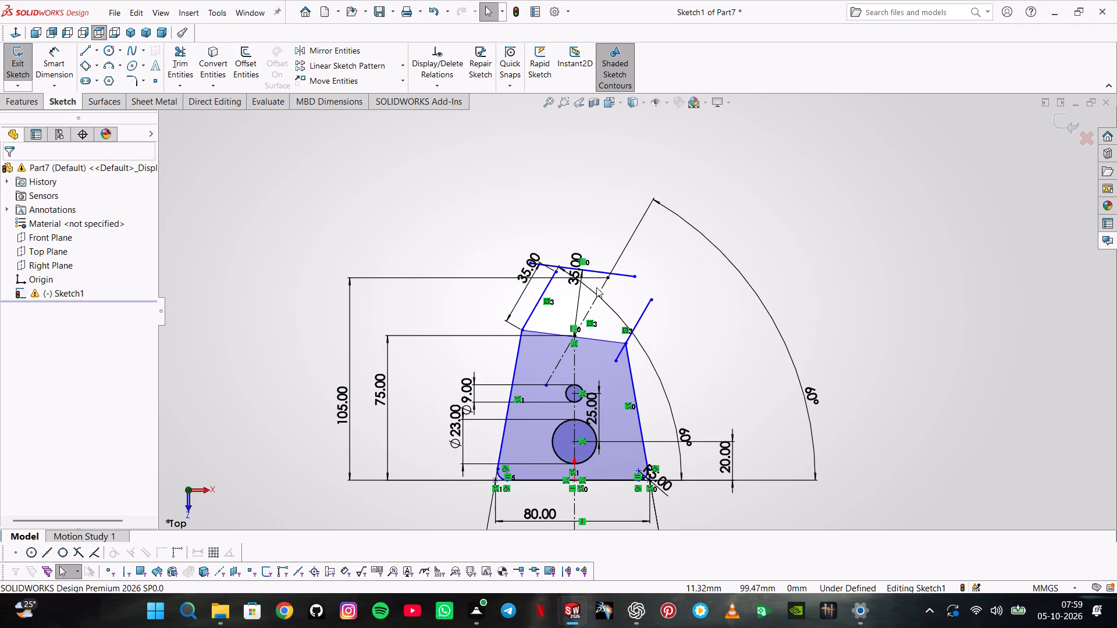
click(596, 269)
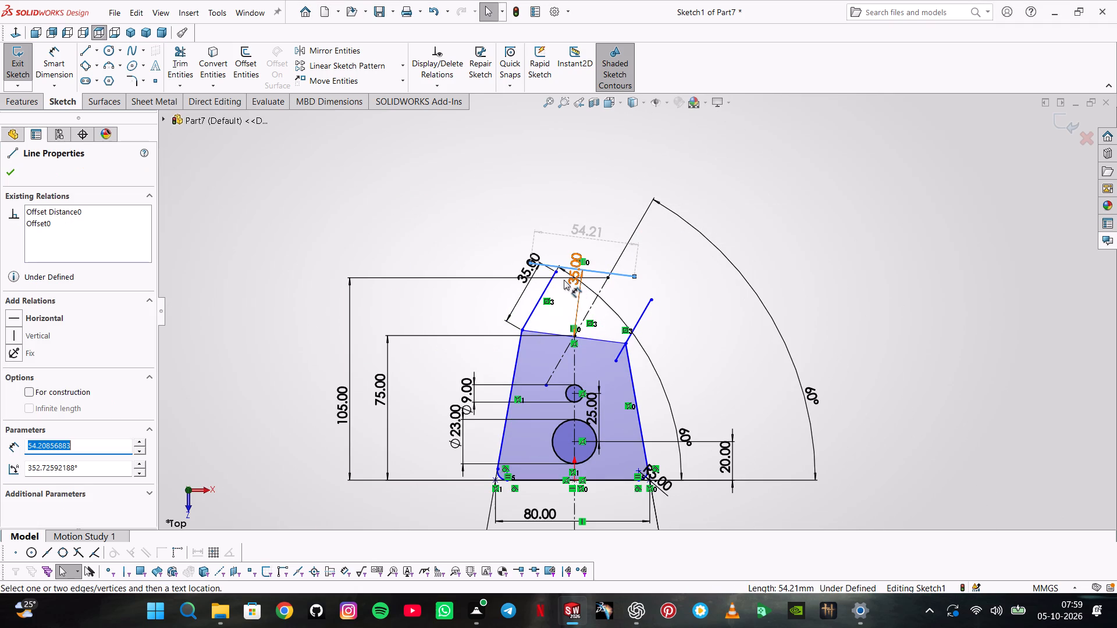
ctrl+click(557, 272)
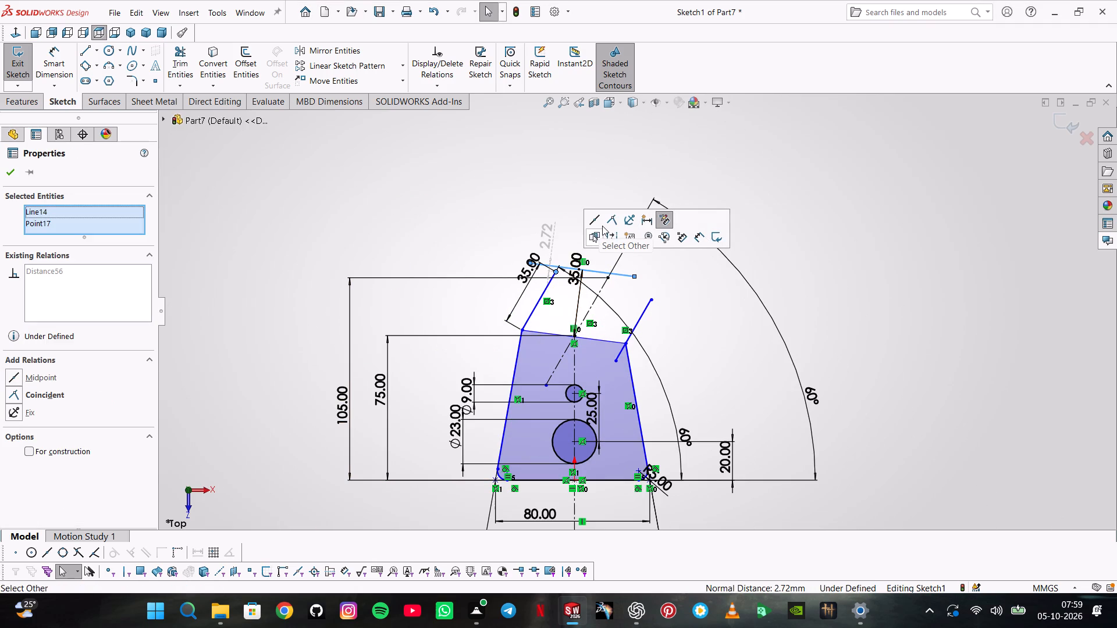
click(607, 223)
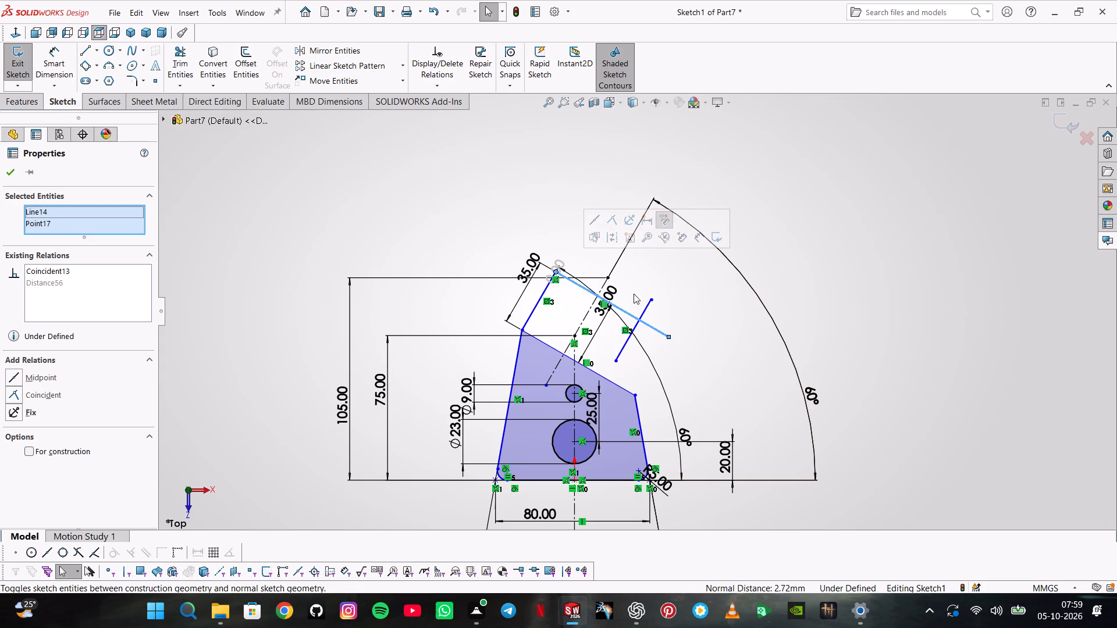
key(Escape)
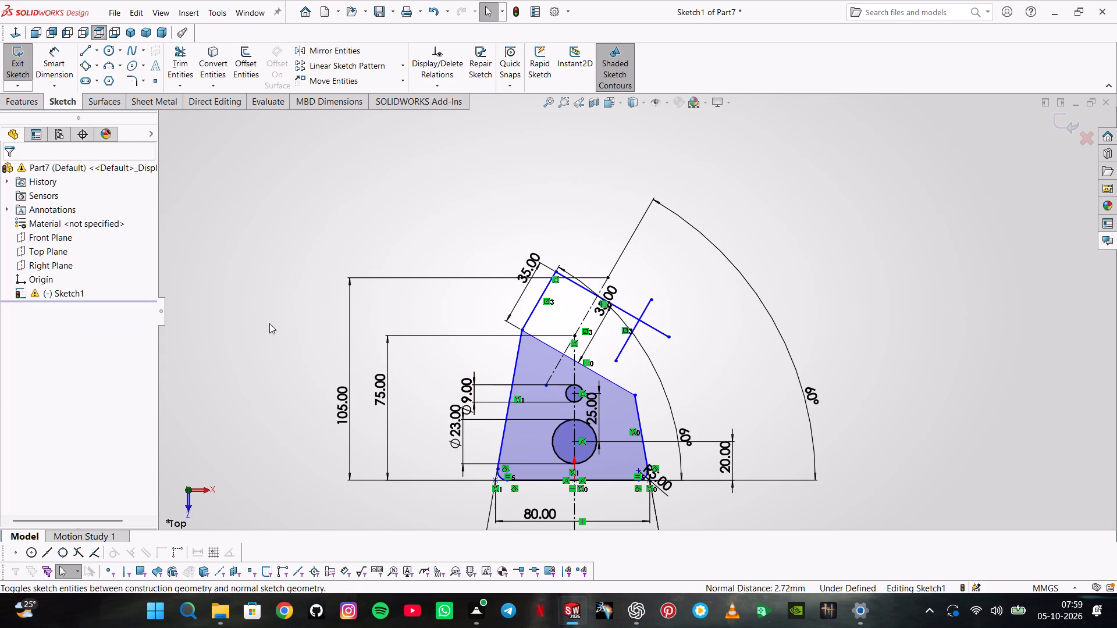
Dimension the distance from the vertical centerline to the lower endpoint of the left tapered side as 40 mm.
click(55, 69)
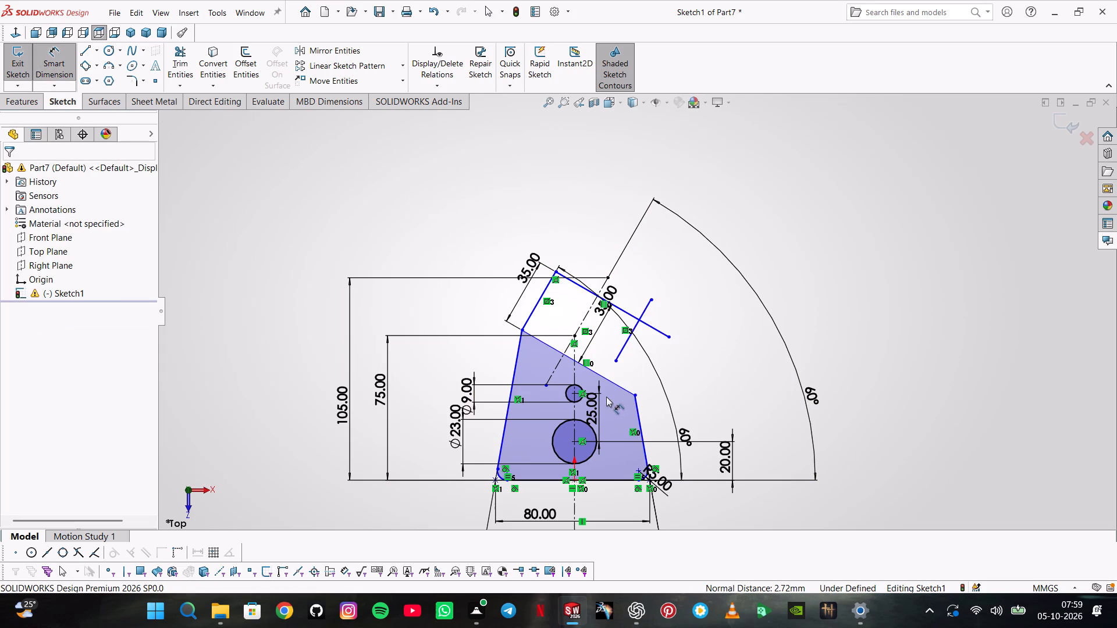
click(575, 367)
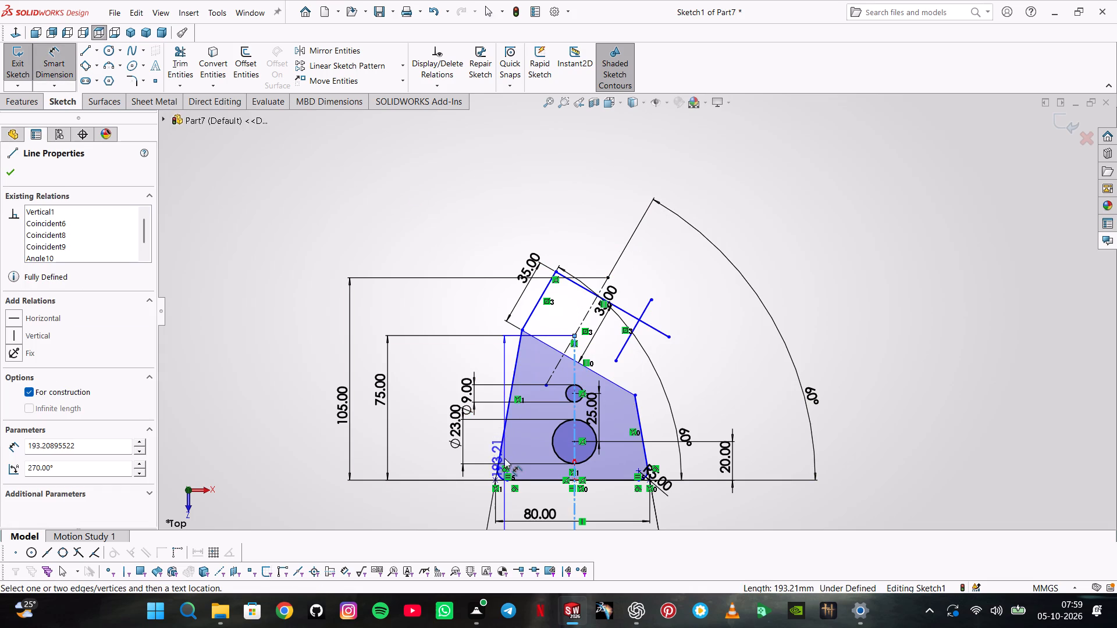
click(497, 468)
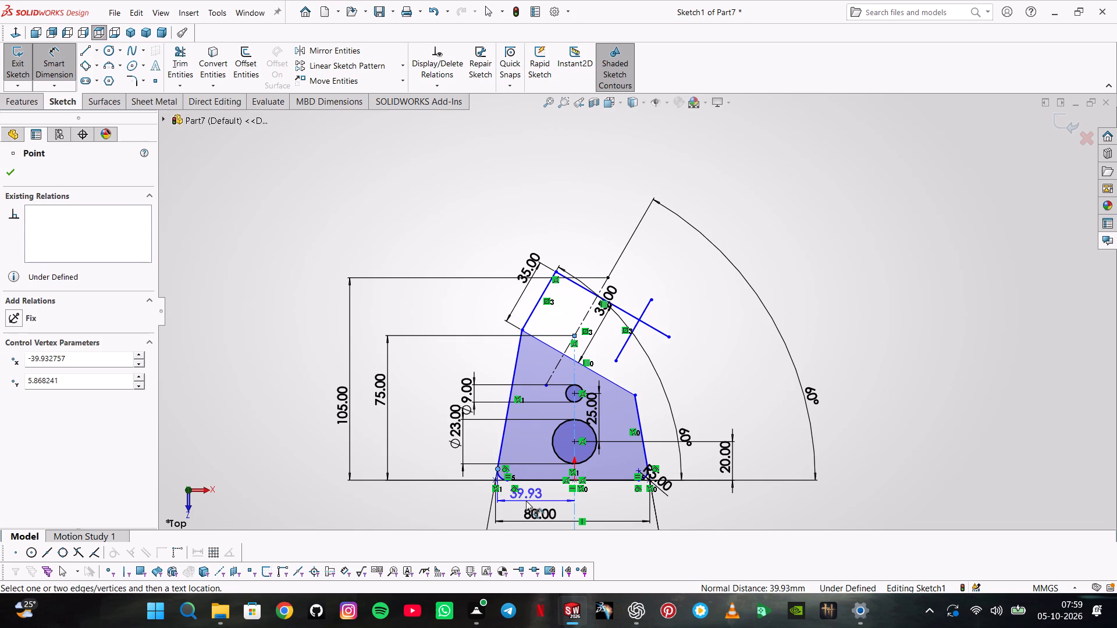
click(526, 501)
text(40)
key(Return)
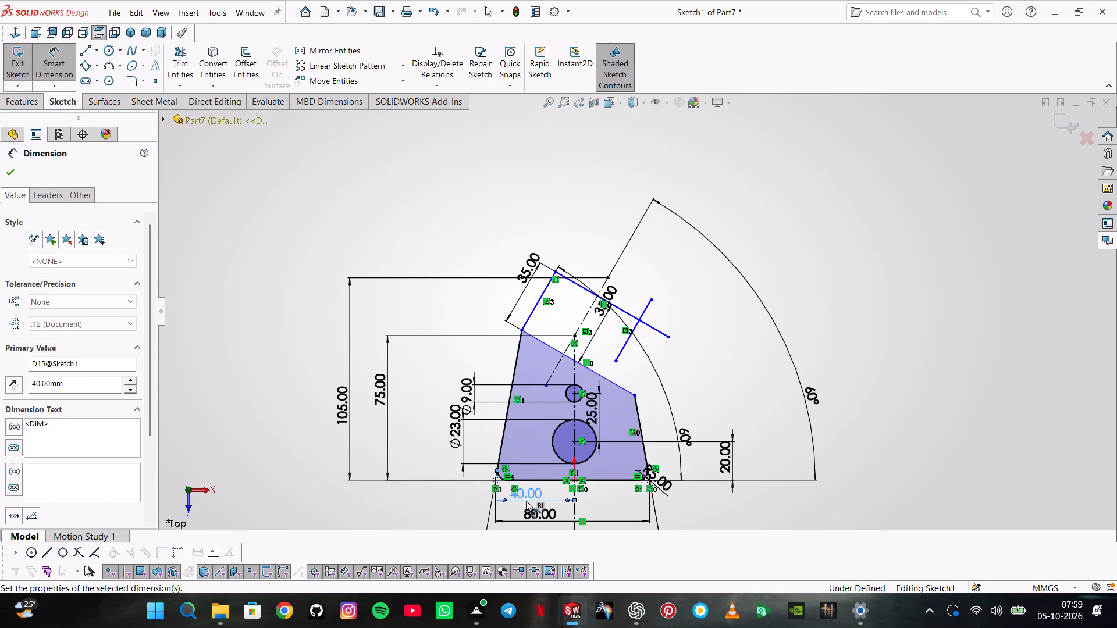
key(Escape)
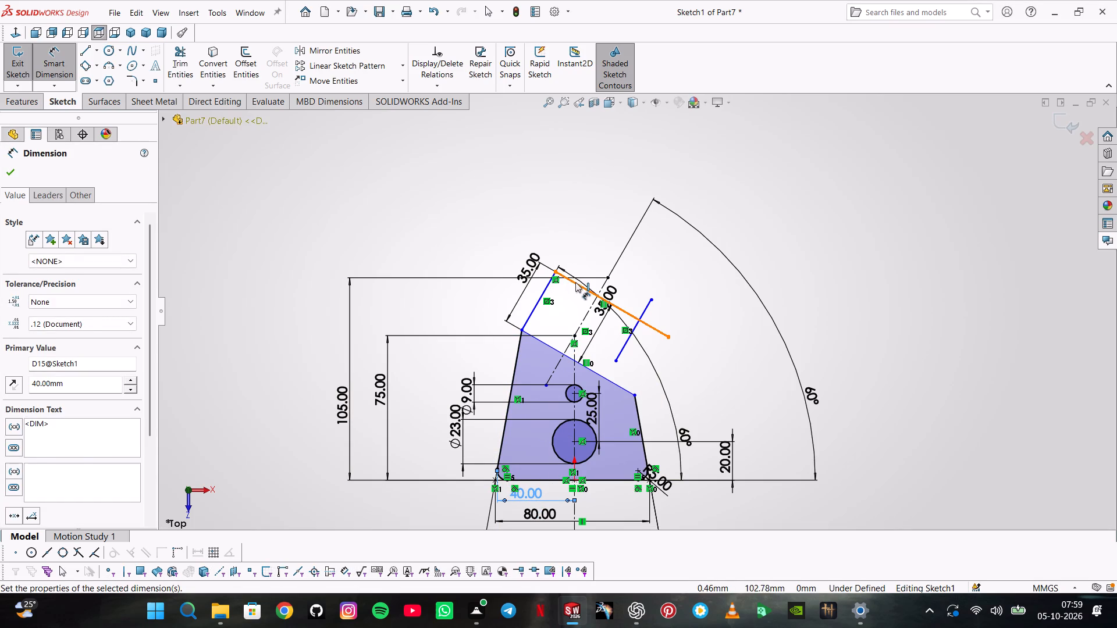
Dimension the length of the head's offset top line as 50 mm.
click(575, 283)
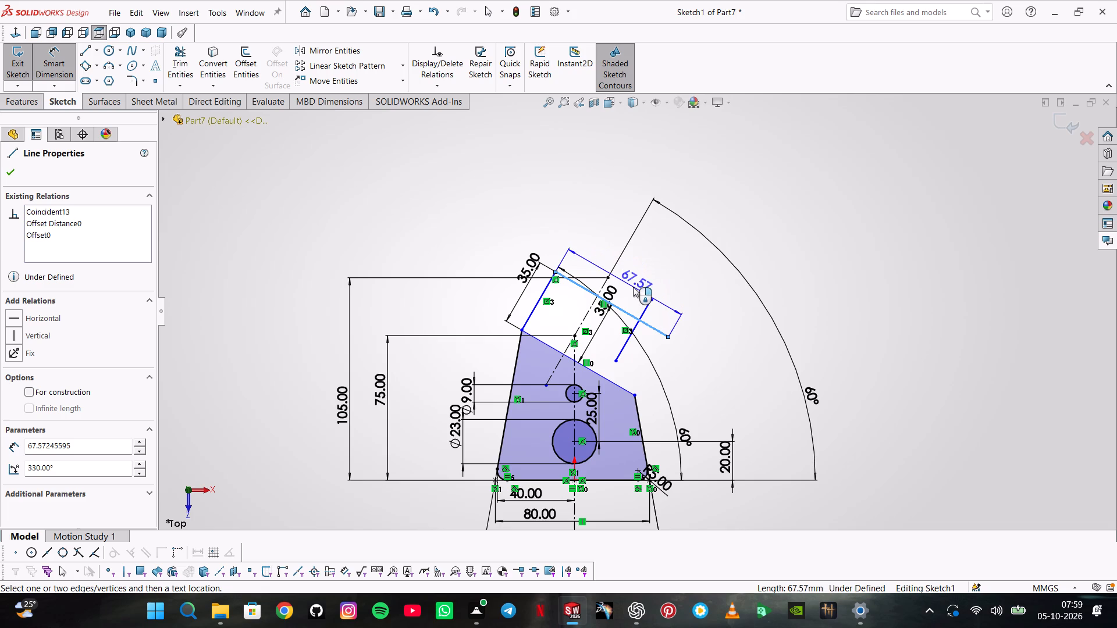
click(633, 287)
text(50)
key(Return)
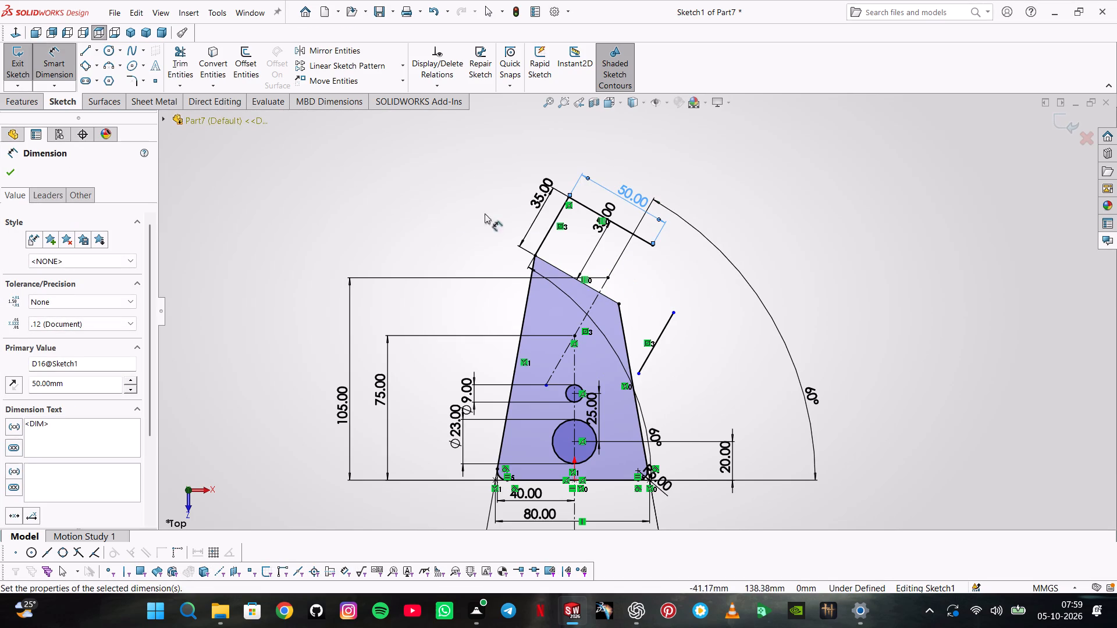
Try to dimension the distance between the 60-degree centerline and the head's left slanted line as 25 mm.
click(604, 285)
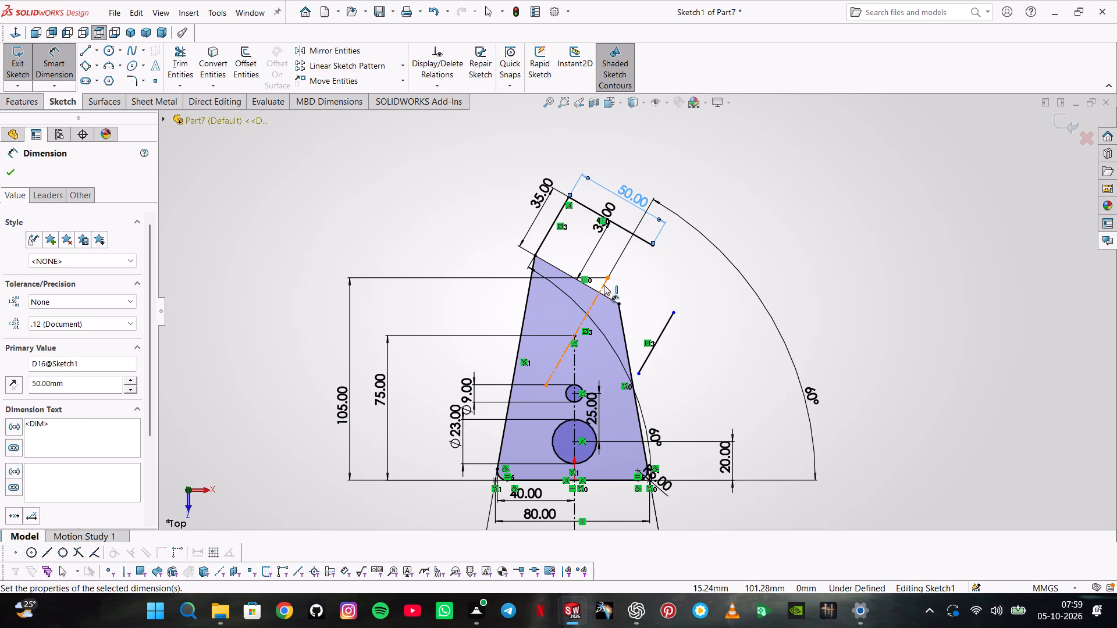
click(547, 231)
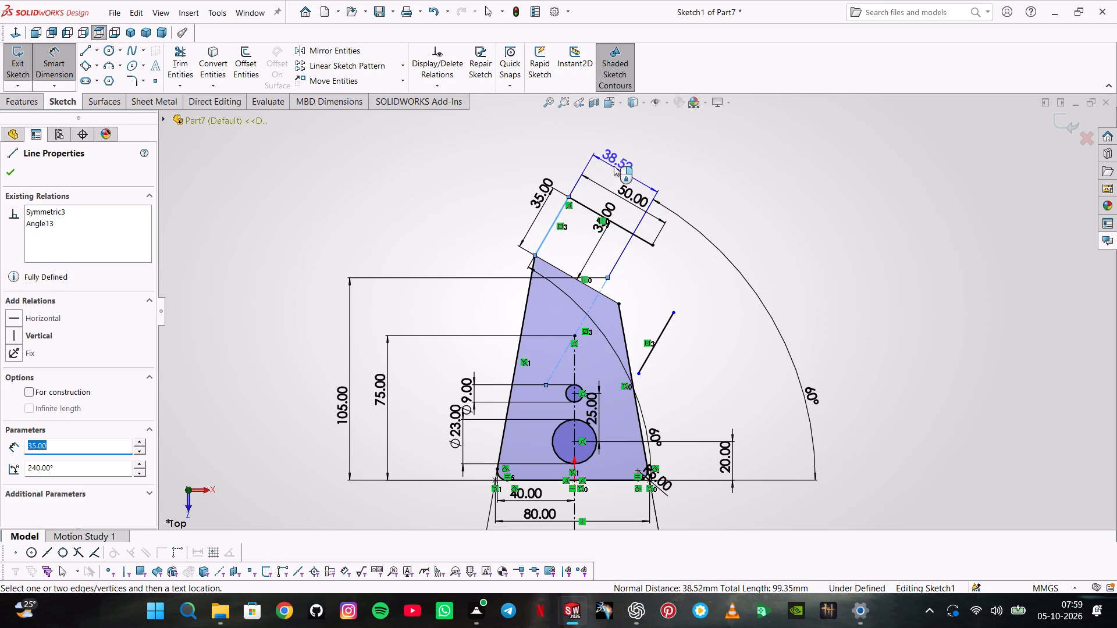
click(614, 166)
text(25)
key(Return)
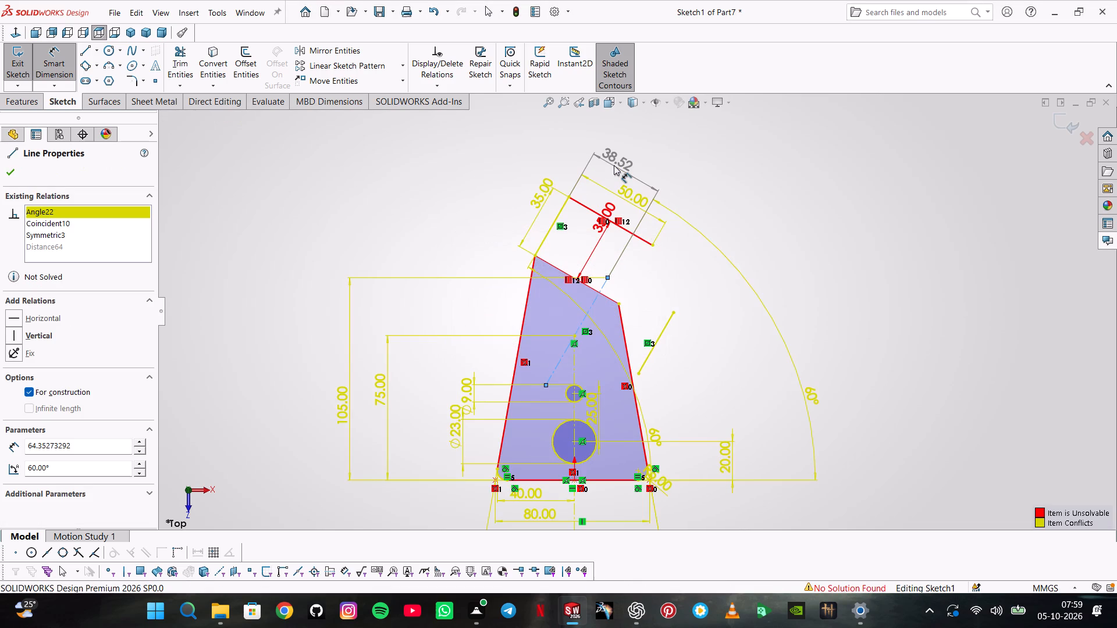
Undo the 25, 50 and 40 mm dimensions, the 35 mm offset line, the symmetric relation and the head's right slanted line.
key(ctrl+z)
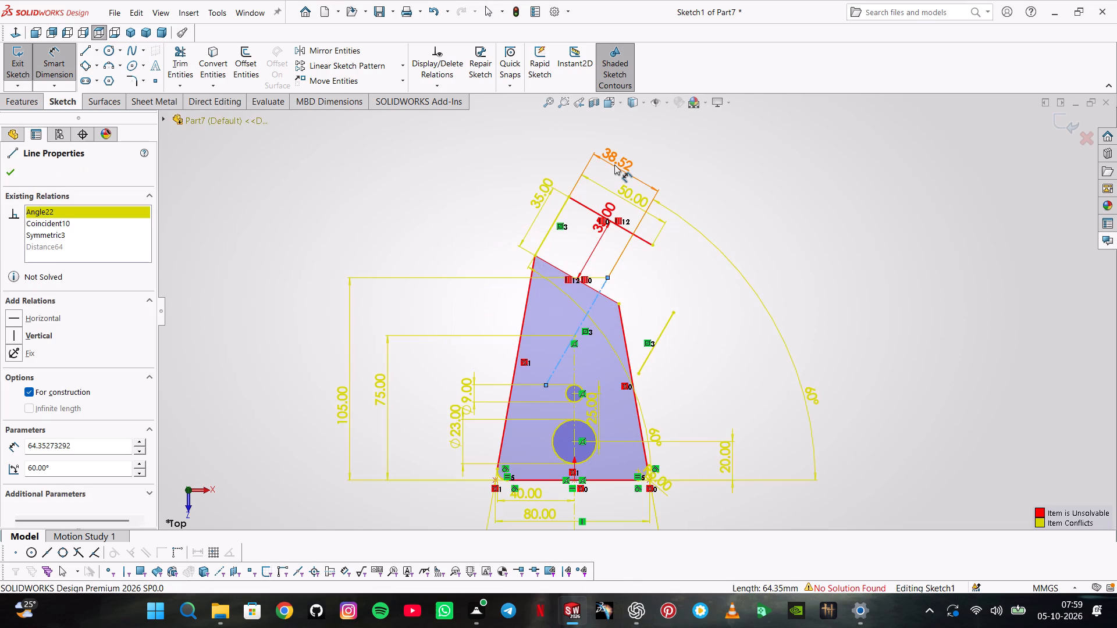
key(ctrl+z)
key(ctrl+z)
key(ctrl+z)
key(ctrl+z)
key(ctrl+z)
key(ctrl+z)
key(ctrl+z)
key(ctrl+z)
key(ctrl+z)
key(ctrl+z)
key(ctrl+z)
key(ctrl+z)
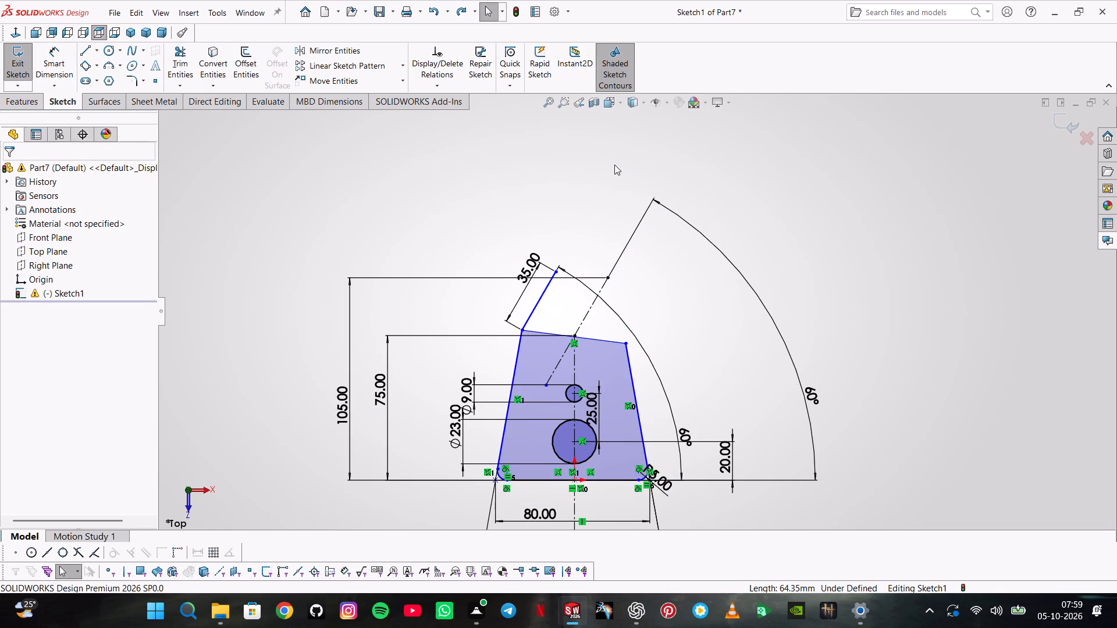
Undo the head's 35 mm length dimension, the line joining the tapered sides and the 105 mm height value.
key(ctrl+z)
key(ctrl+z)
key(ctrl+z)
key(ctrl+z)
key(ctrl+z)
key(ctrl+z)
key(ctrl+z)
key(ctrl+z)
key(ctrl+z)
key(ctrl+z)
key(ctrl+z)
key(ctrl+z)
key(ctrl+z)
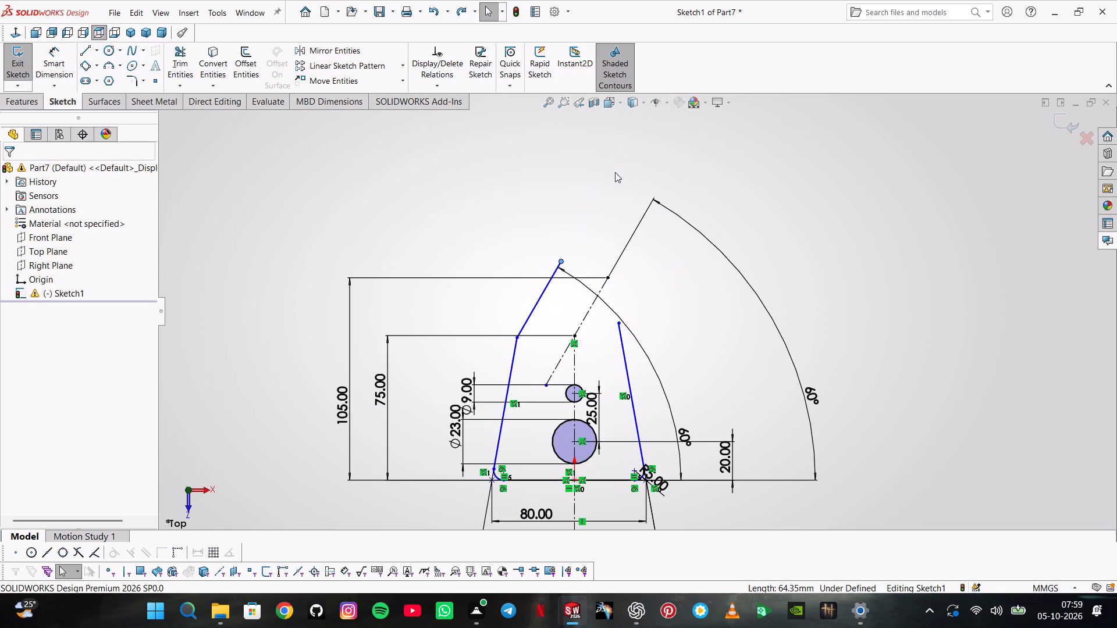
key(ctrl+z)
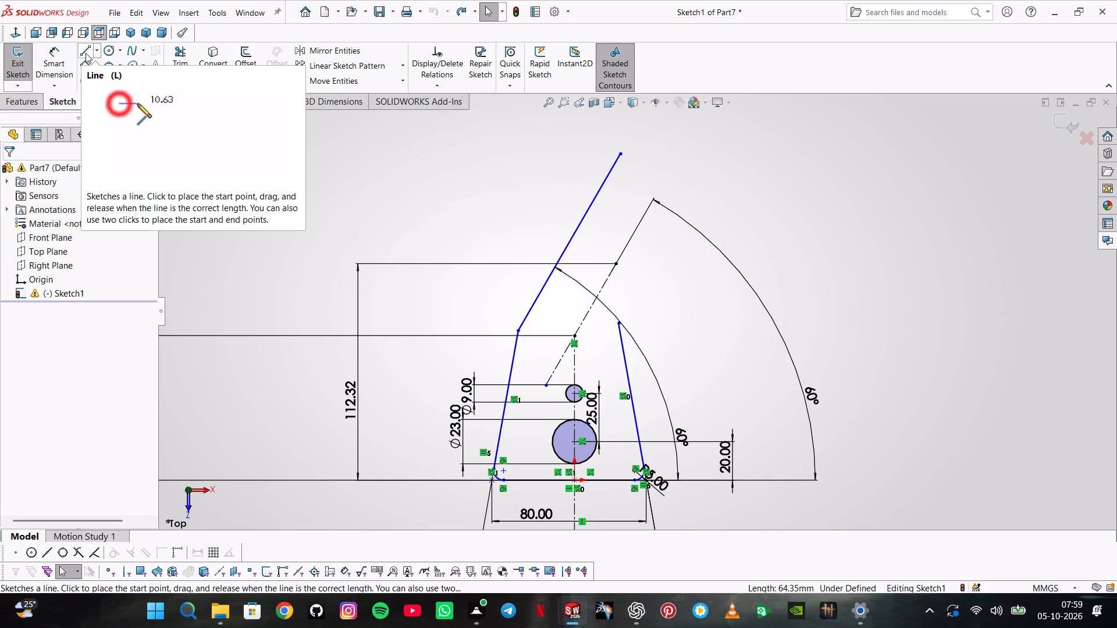
Set the height from the base to the 60-degree centerline's upper endpoint to 105 mm.
scroll(252, 228, up, 3)
double_click(469, 365)
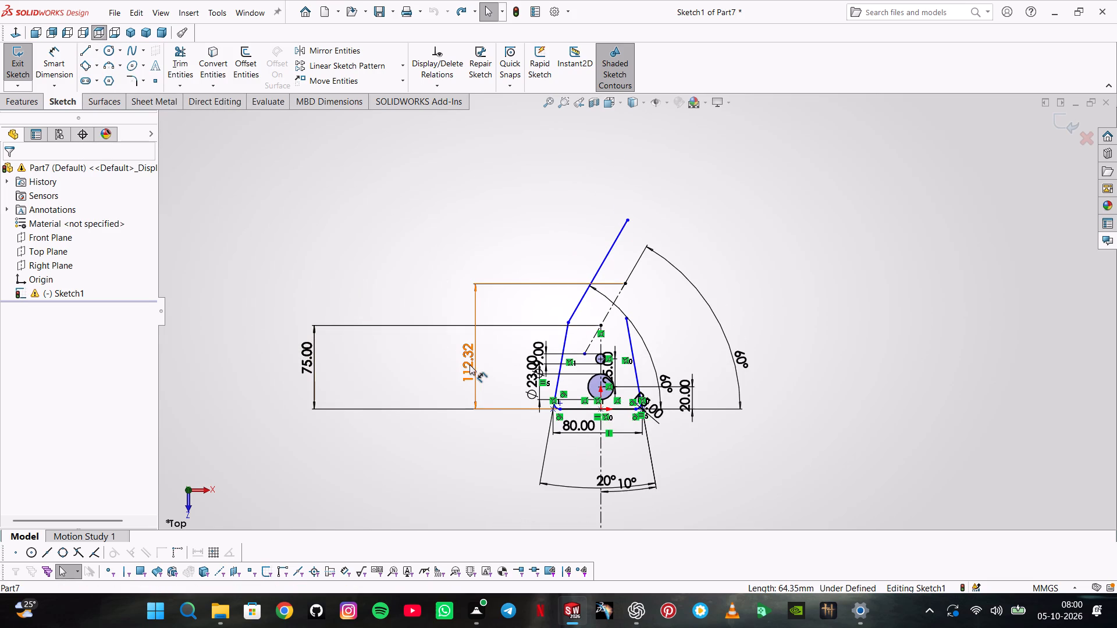
text(105)
key(Return)
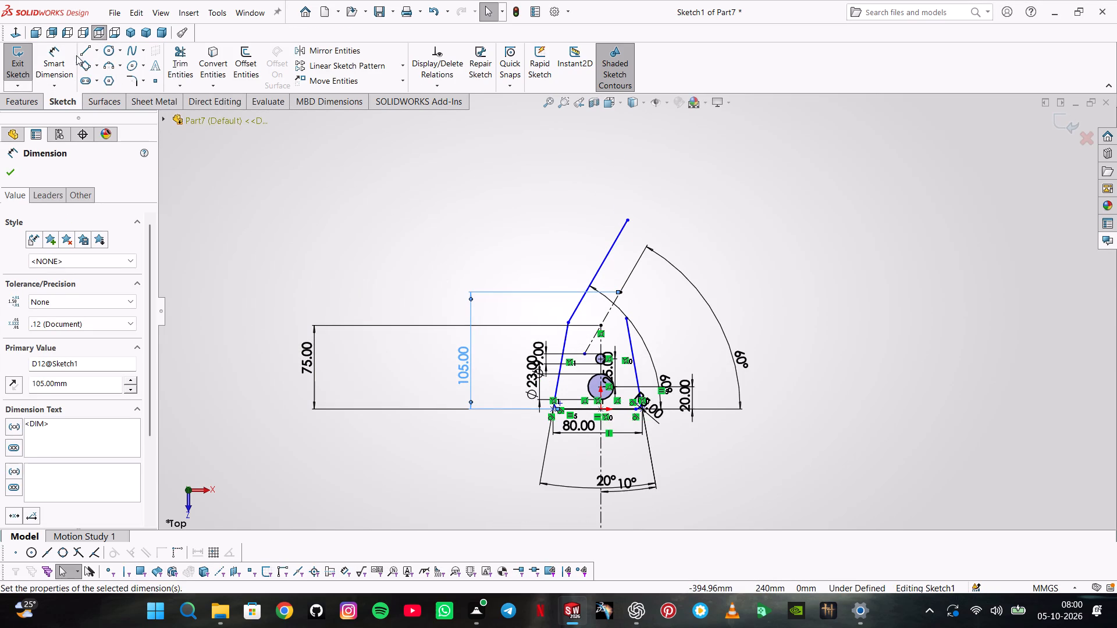
Sketch a sloping line across the upper part of the head, crossing the left slanted line and passing beyond the 60-degree centerline.
click(83, 48)
drag(595, 251, 606, 251)
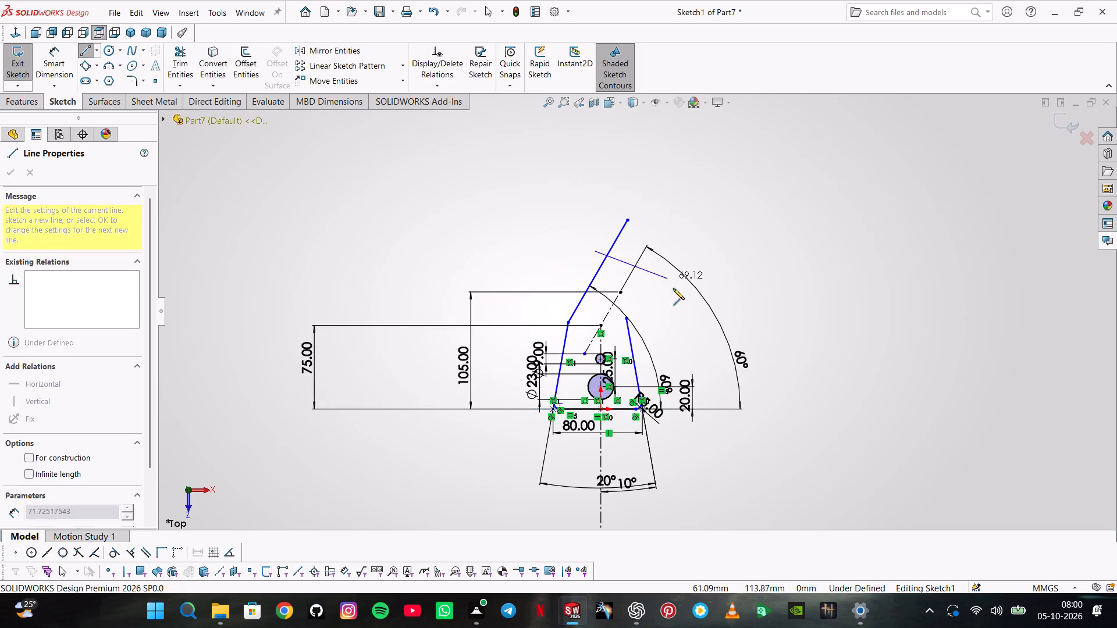
click(675, 302)
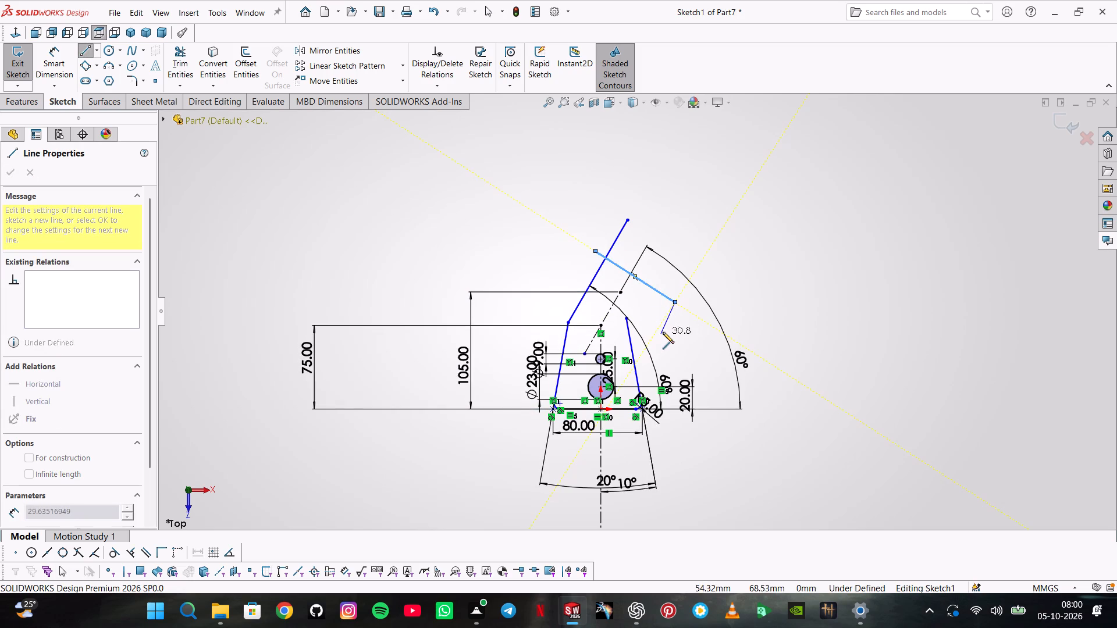
key(Escape)
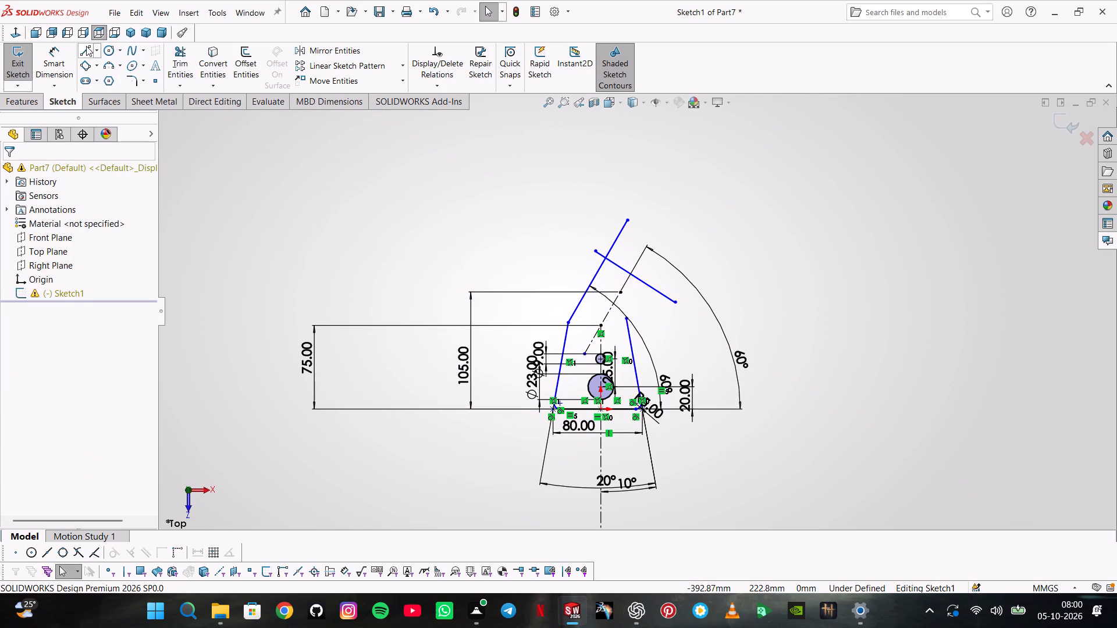
Sketch a second sloping line about 125 mm long across the lower part of the head, passing both tapered sides.
click(86, 46)
click(536, 288)
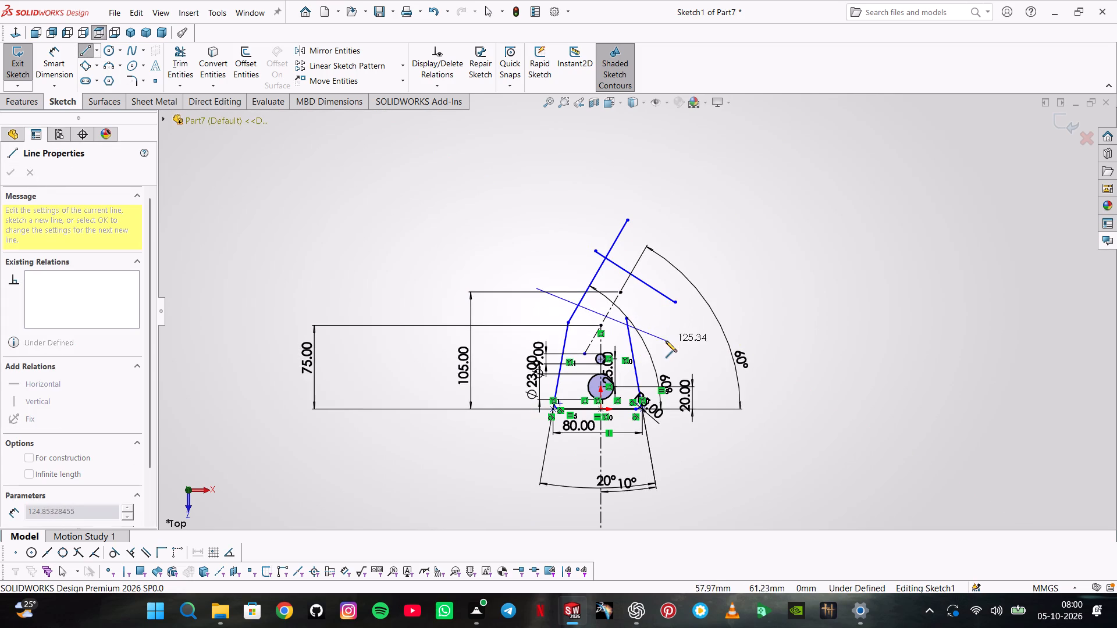
click(666, 341)
double_click(693, 331)
scroll(597, 311, down, 2)
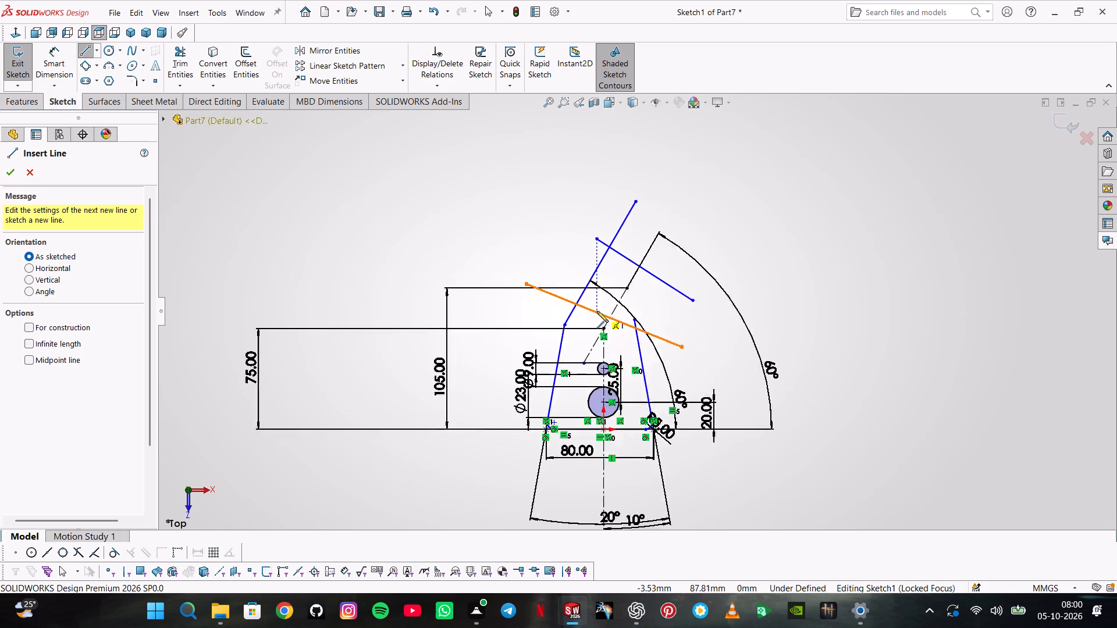
Sketch the head's right slanted line, crossing both sloping cross lines on the far side of the 60-degree centerline.
scroll(597, 311, down, 3)
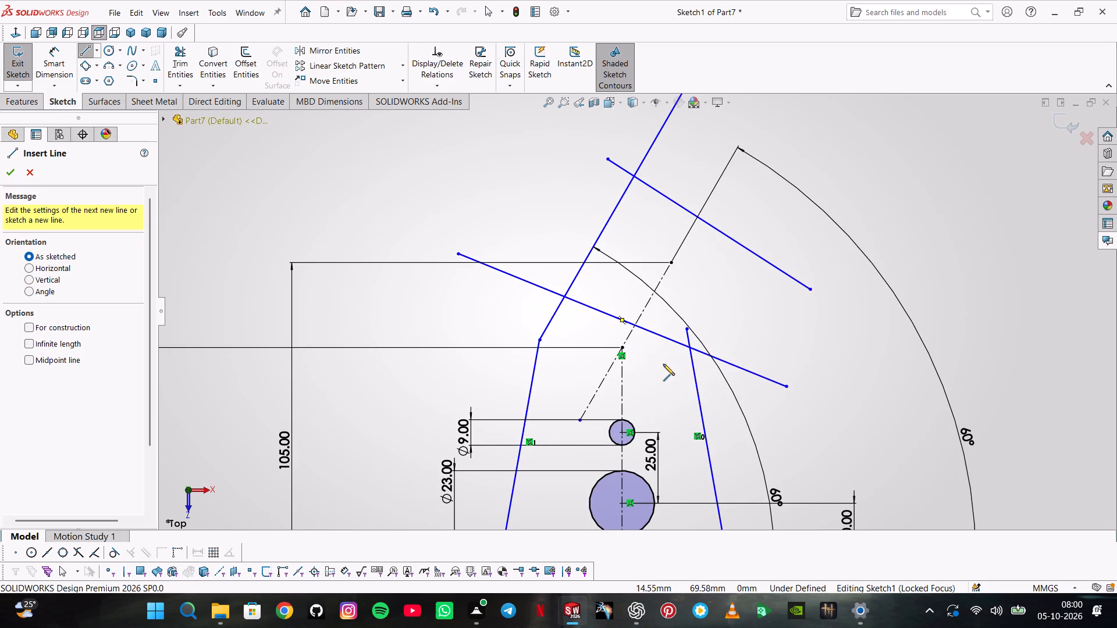
click(663, 365)
click(757, 213)
double_click(794, 213)
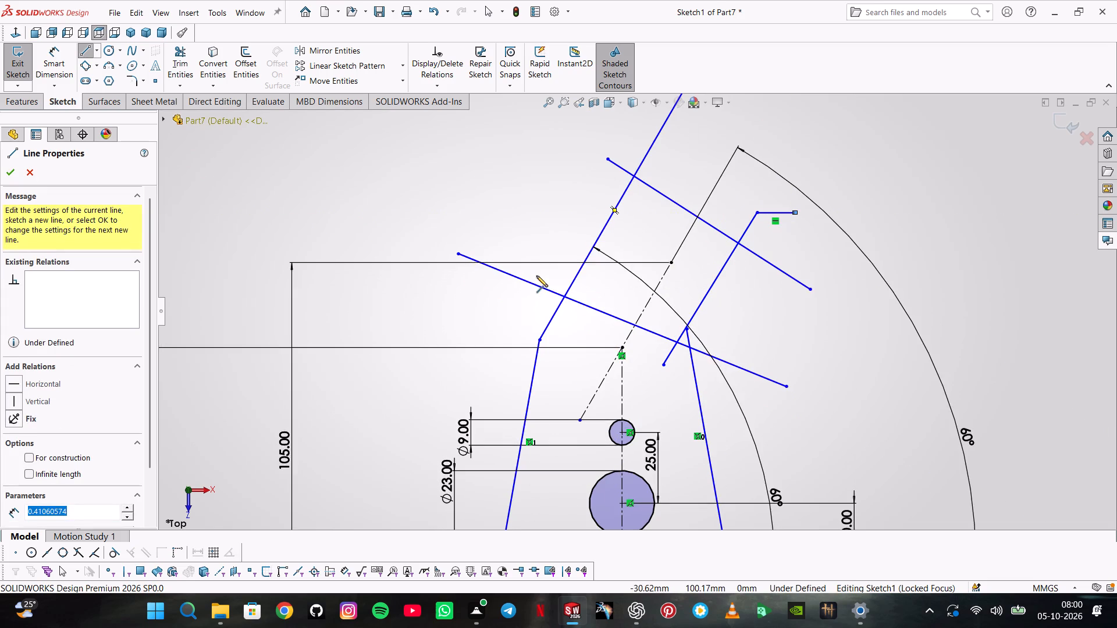
key(Escape)
Delete the stray horizontal line and the tiny leftover segment near the upper end of the head's right slanted line.
click(783, 214)
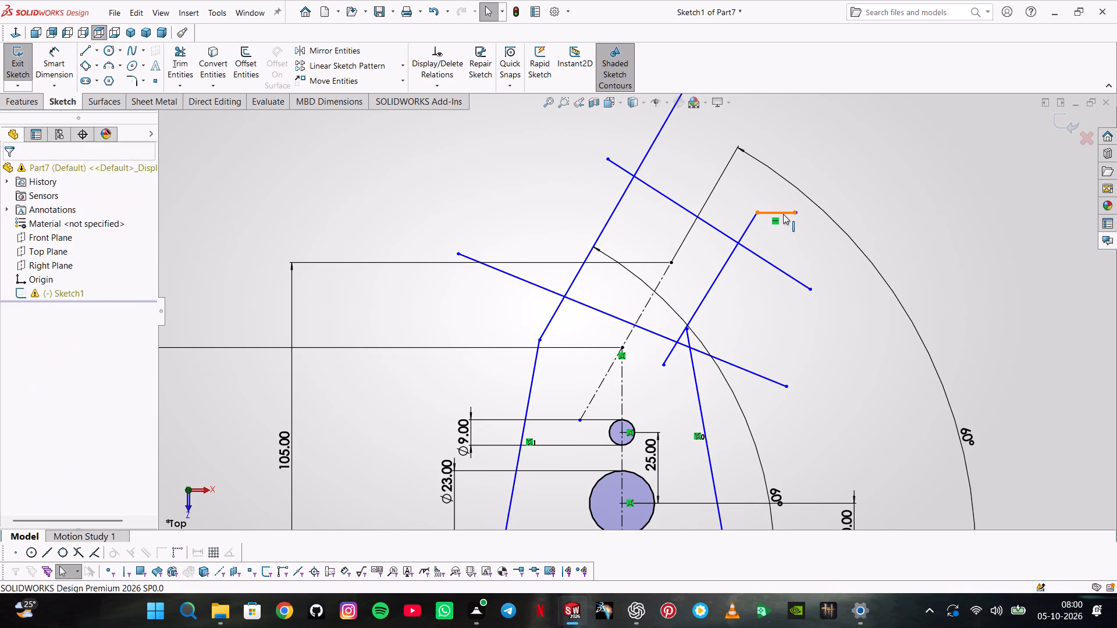
key(Delete)
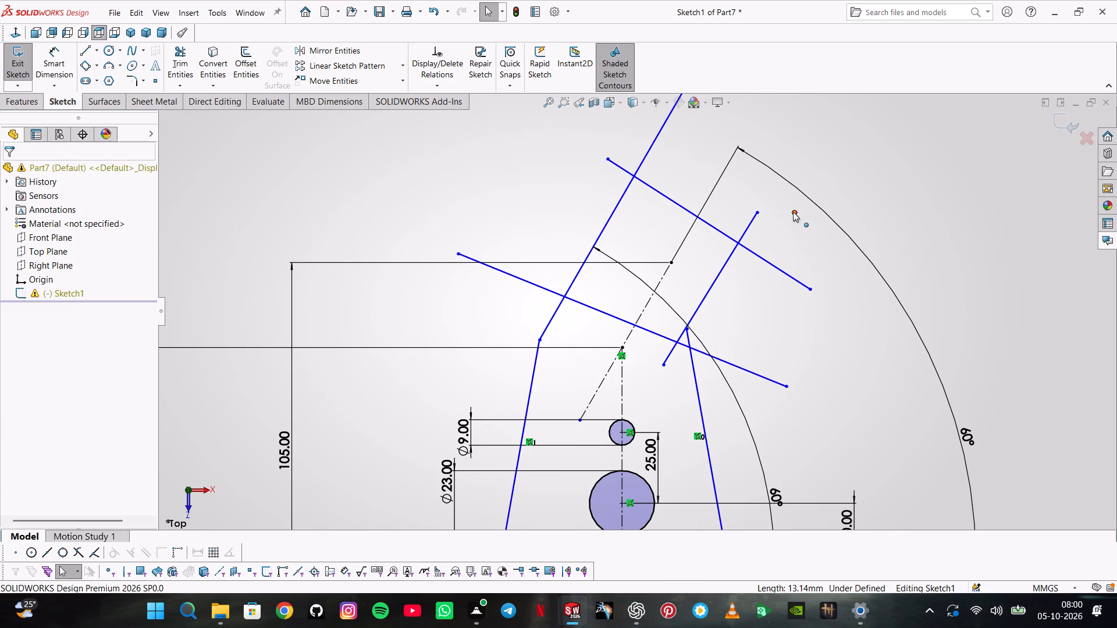
click(793, 212)
key(Delete)
key(Return)
scroll(817, 202, down, 4)
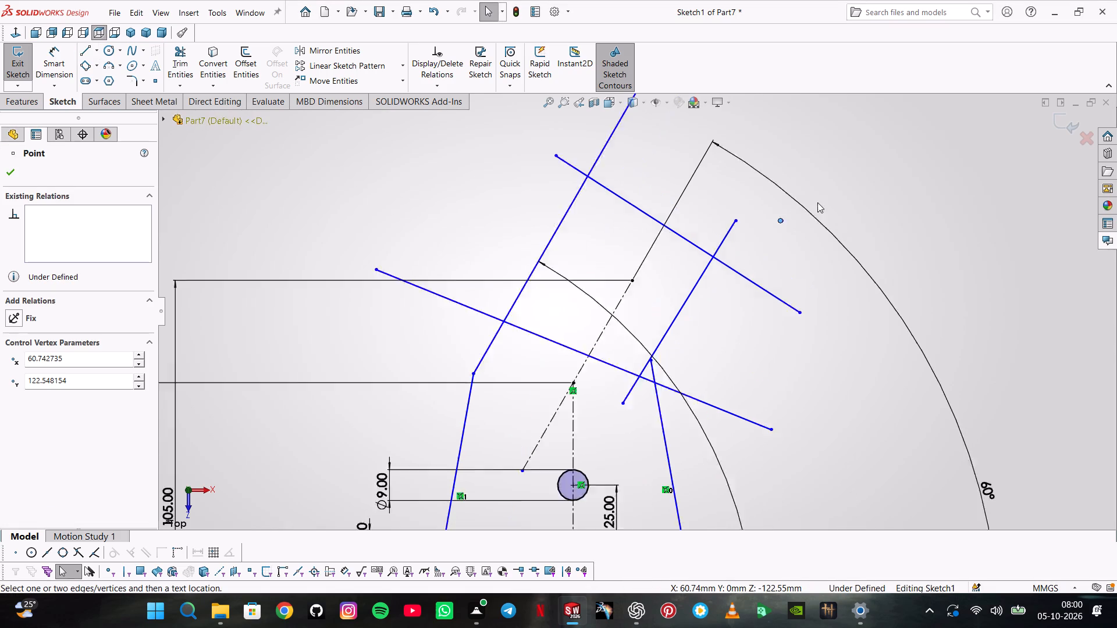
scroll(817, 202, down, 3)
scroll(658, 295, down, 5)
scroll(550, 275, down, 4)
key(Delete)
click(732, 329)
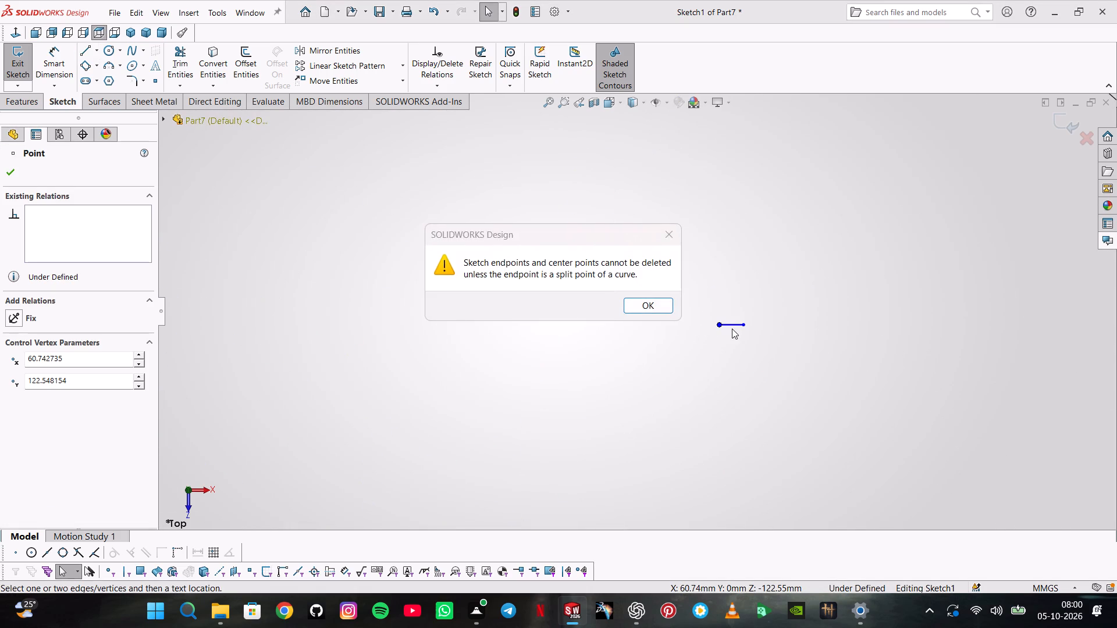
click(649, 305)
click(730, 330)
click(731, 324)
key(Delete)
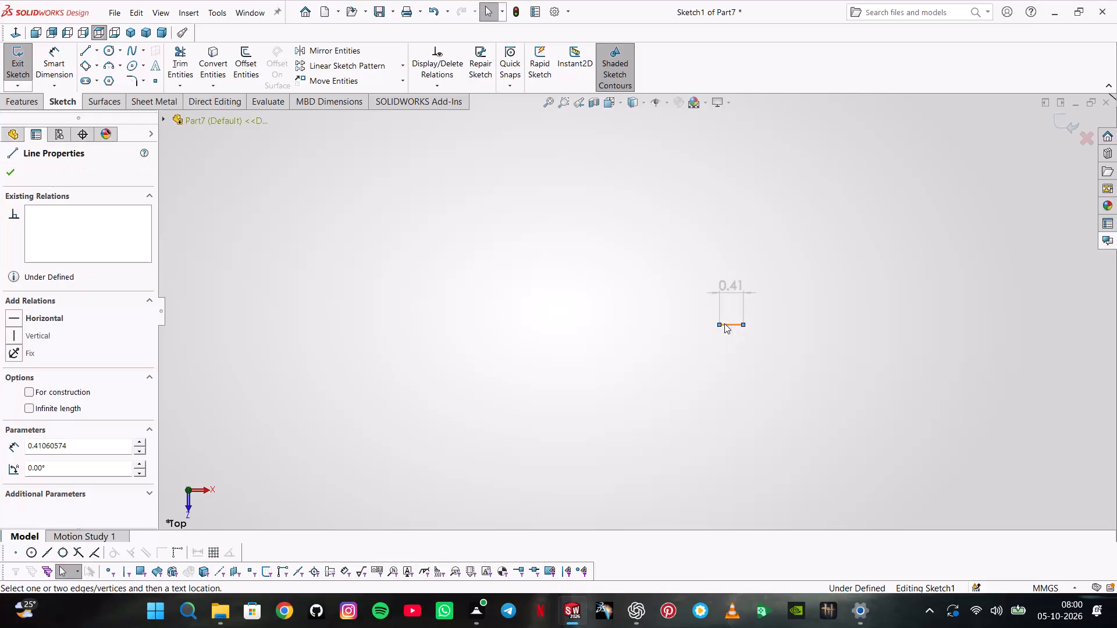
scroll(534, 295, down, 1)
key(Return)
scroll(531, 319, up, 7)
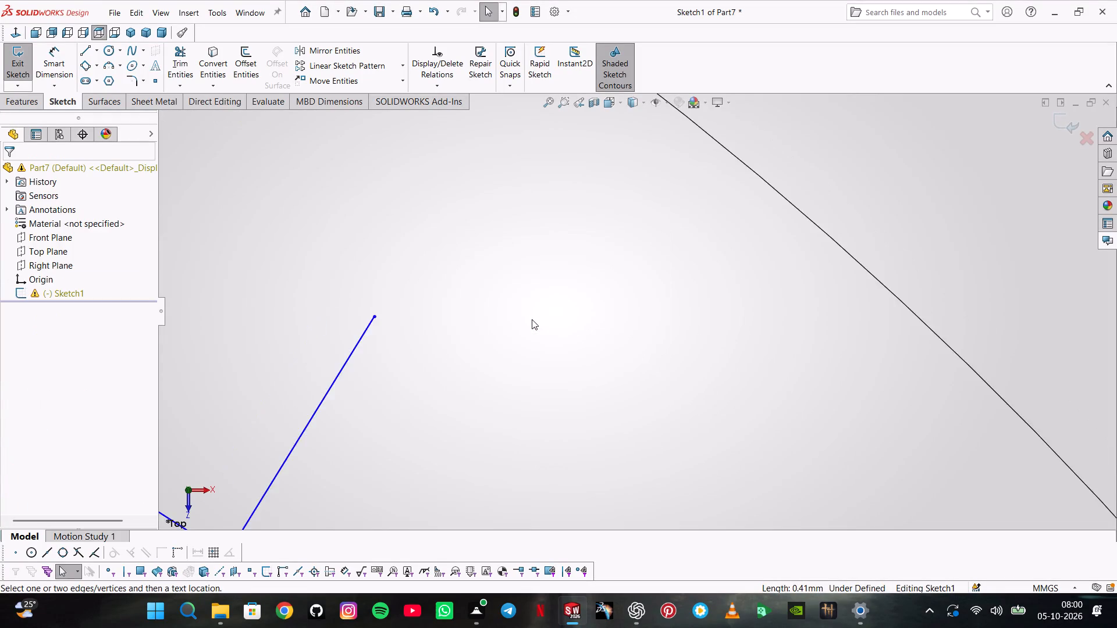
scroll(532, 319, up, 10)
Make the head's left and right slanted lines symmetric about the 60-degree centerline.
click(55, 65)
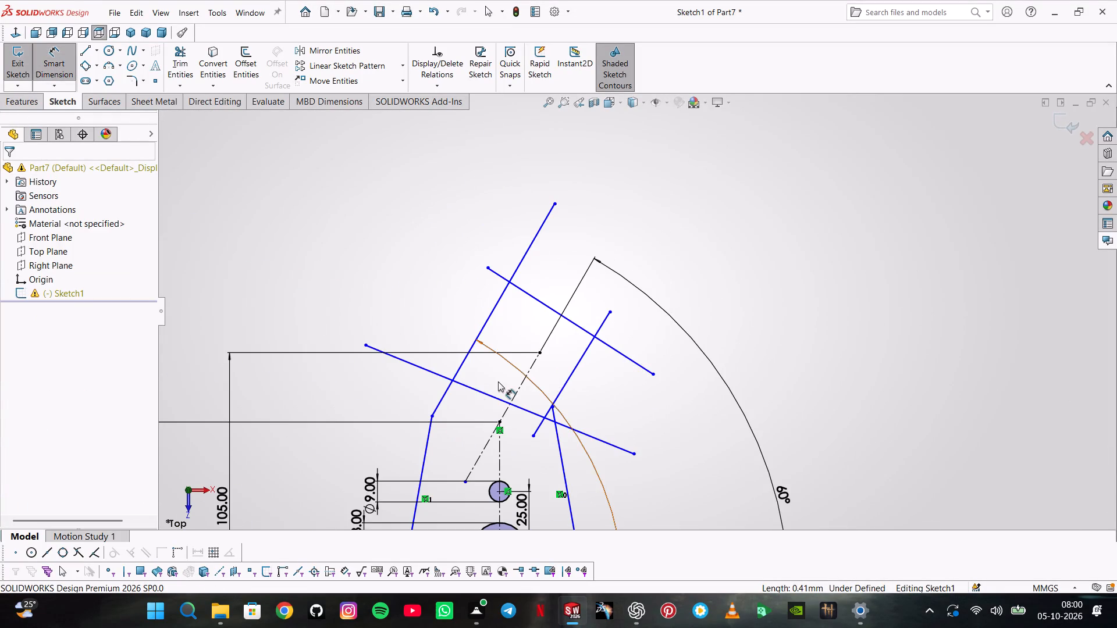
key(Escape)
scroll(471, 398, up, 1)
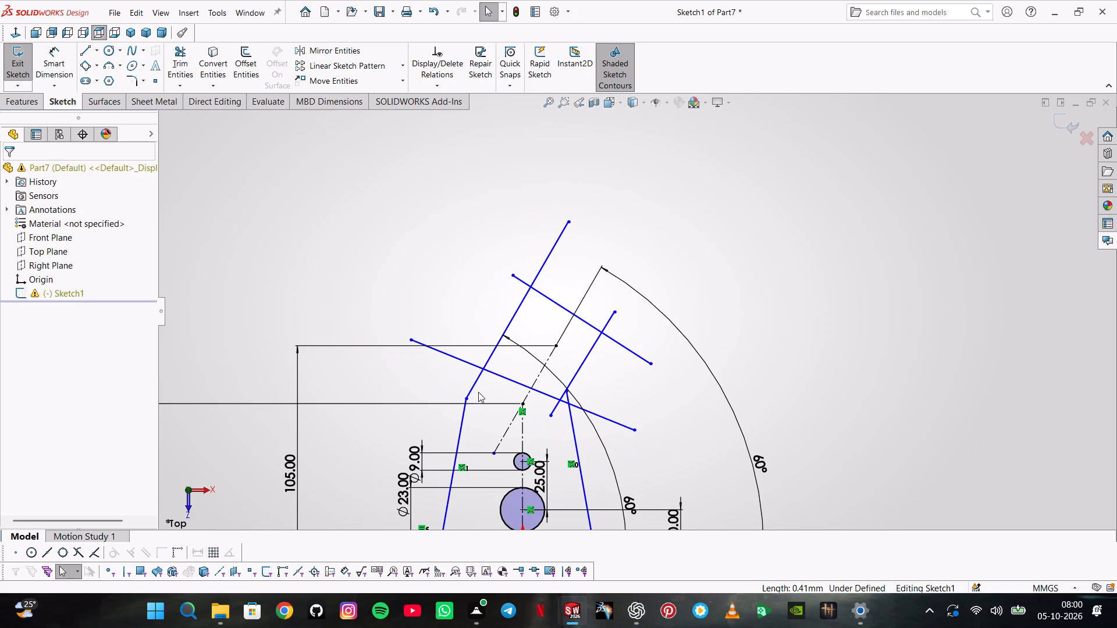
click(547, 363)
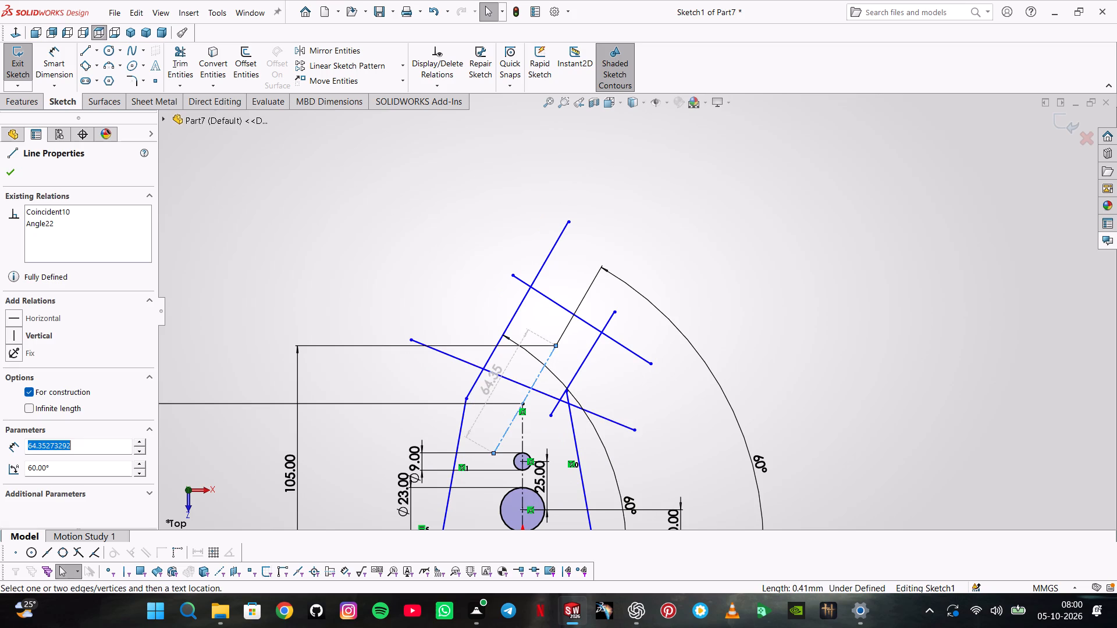
ctrl+click(585, 360)
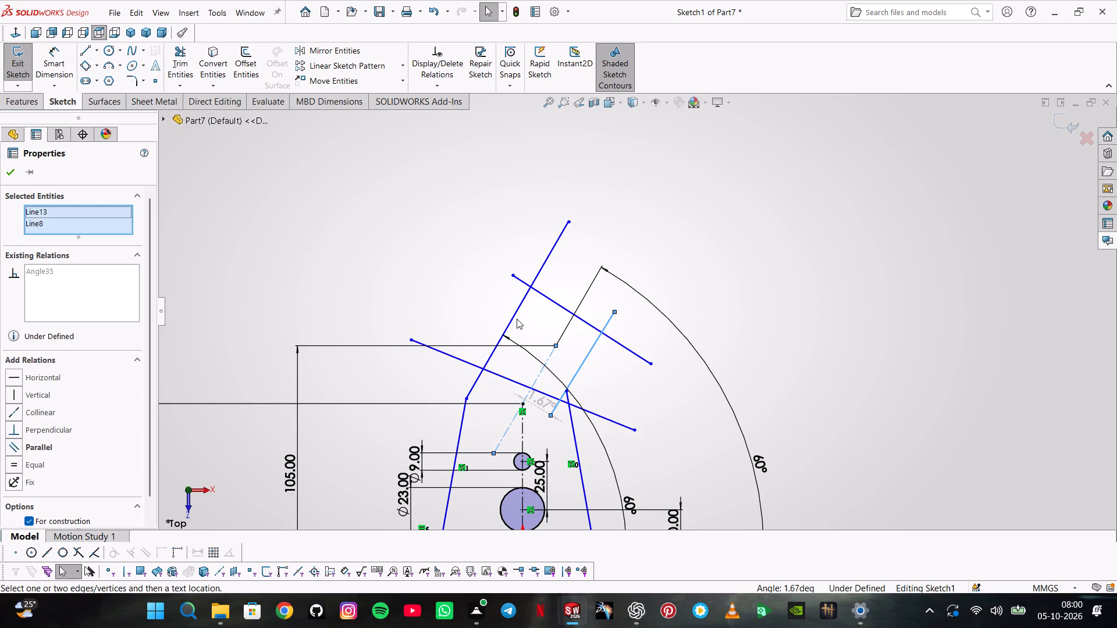
ctrl+click(516, 316)
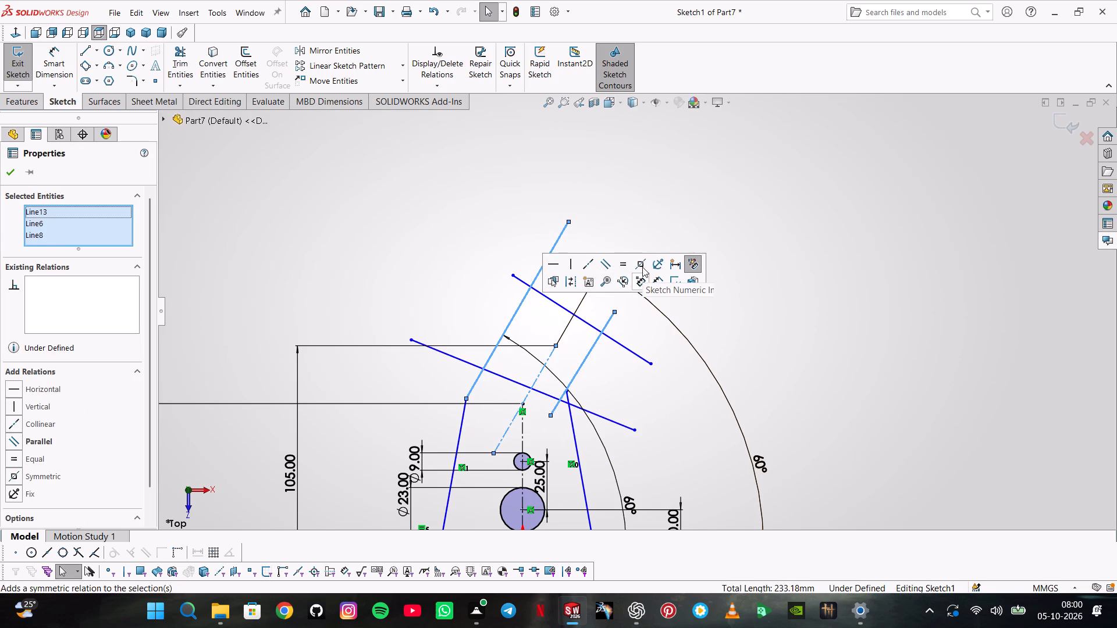
click(642, 267)
click(624, 225)
key(Escape)
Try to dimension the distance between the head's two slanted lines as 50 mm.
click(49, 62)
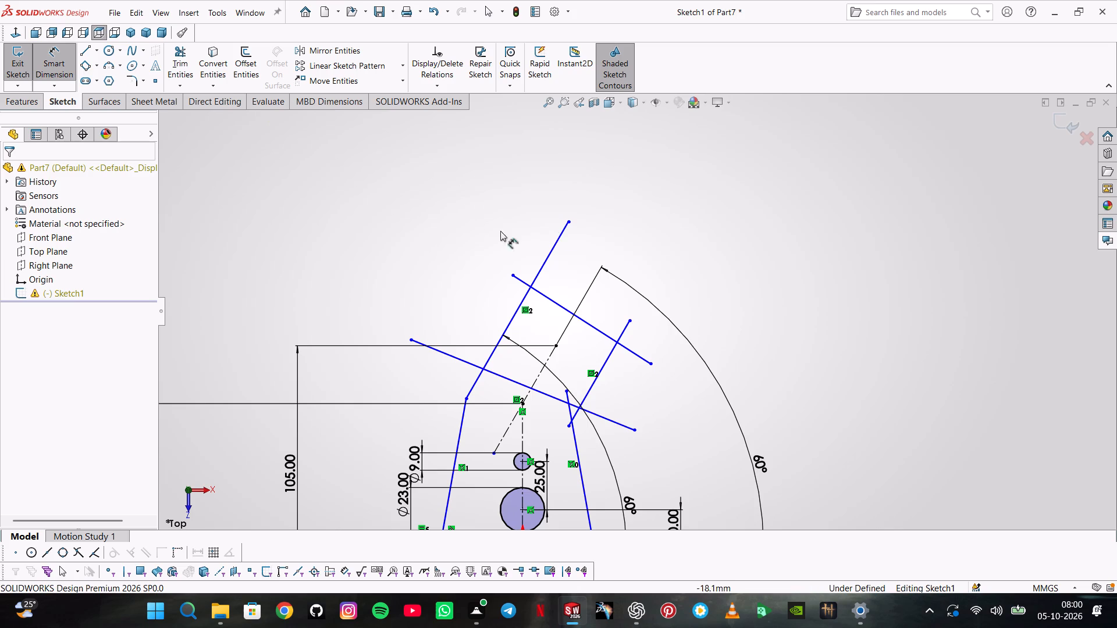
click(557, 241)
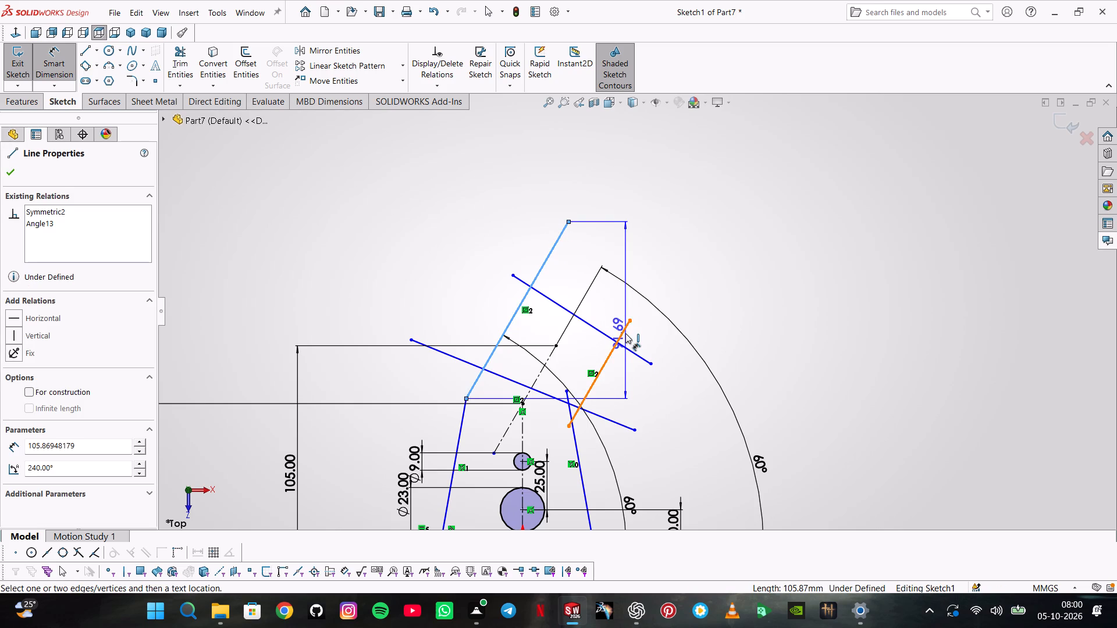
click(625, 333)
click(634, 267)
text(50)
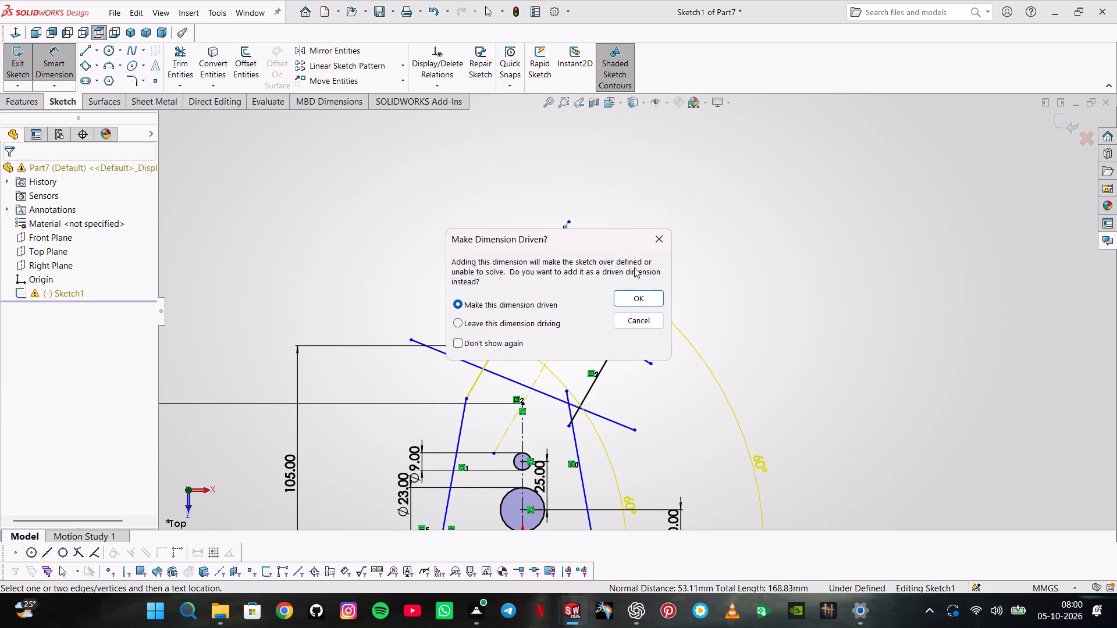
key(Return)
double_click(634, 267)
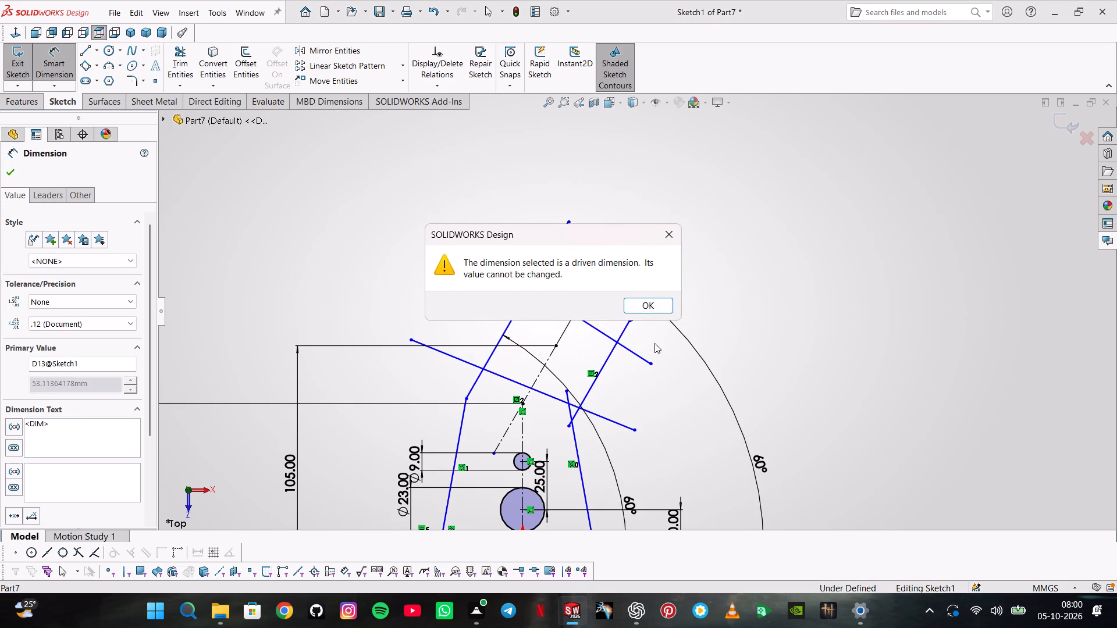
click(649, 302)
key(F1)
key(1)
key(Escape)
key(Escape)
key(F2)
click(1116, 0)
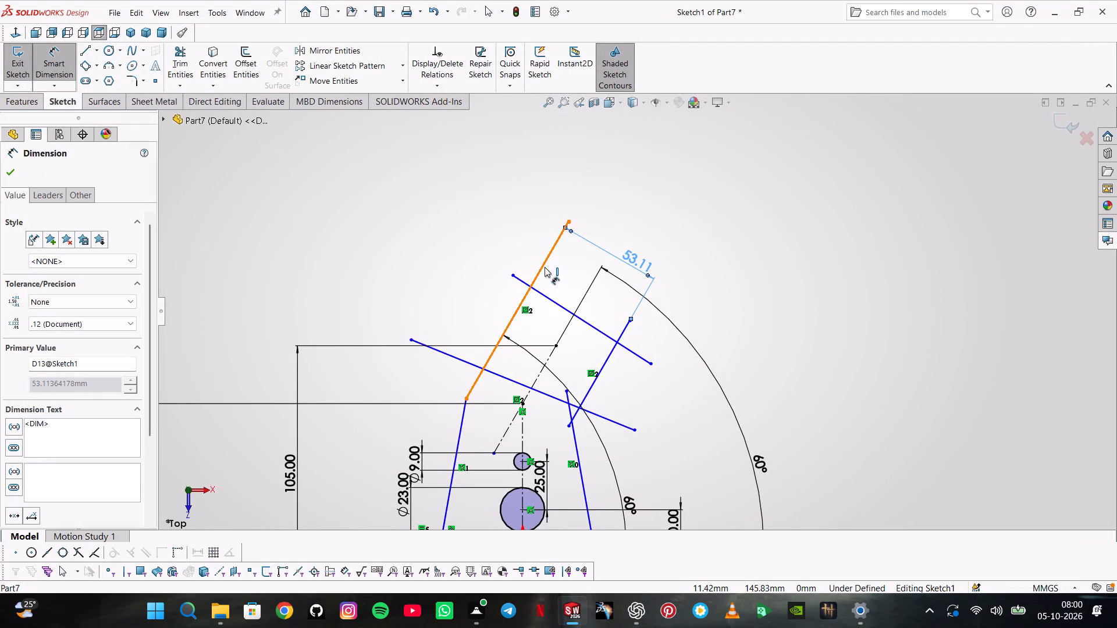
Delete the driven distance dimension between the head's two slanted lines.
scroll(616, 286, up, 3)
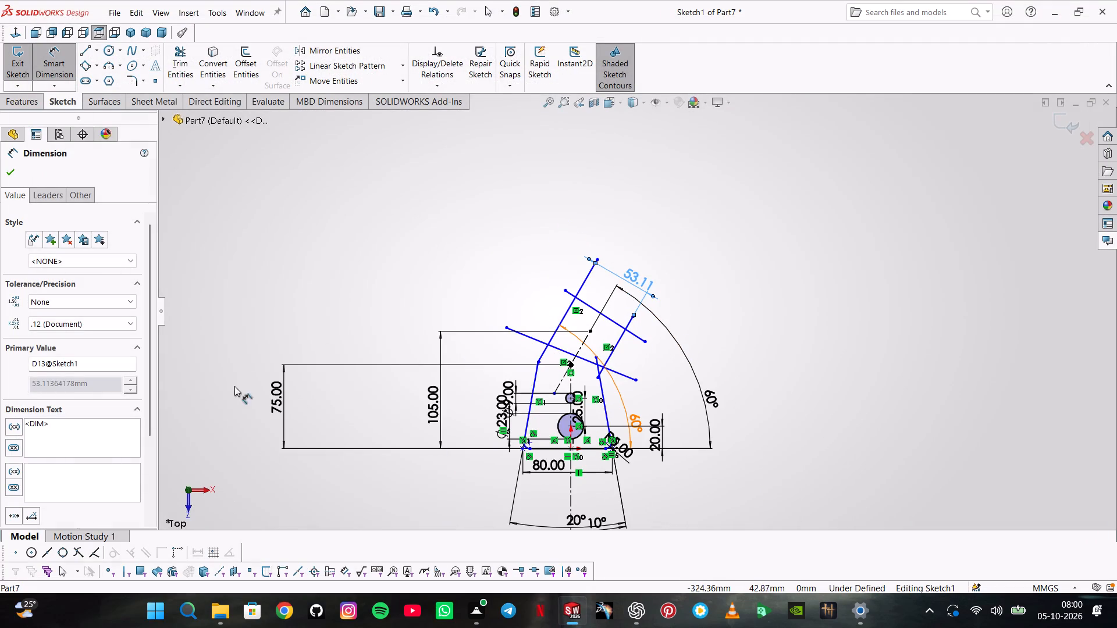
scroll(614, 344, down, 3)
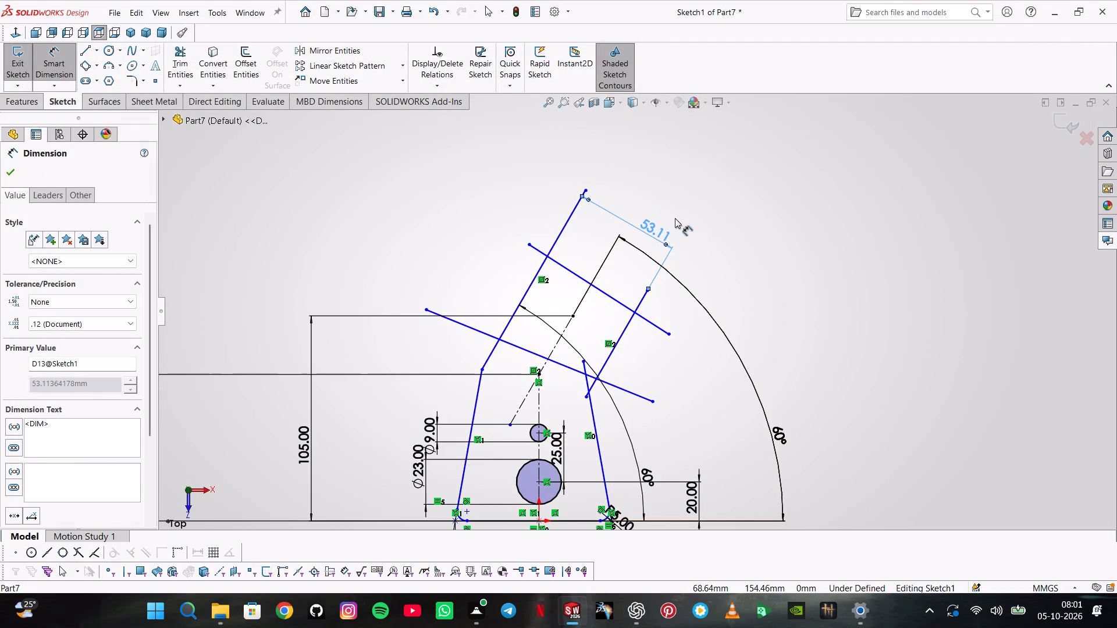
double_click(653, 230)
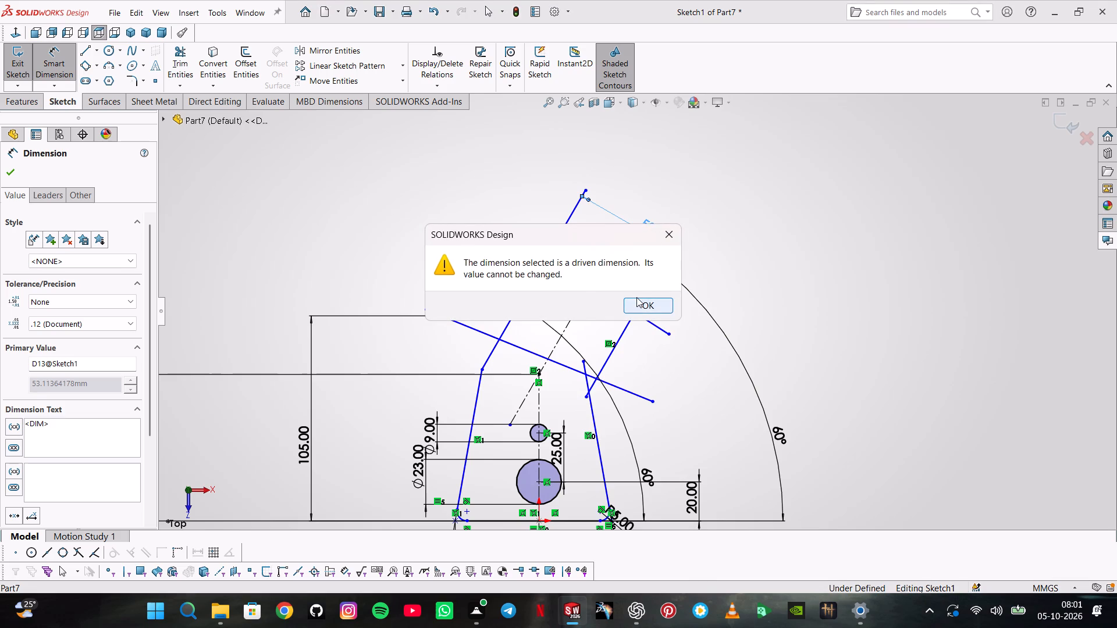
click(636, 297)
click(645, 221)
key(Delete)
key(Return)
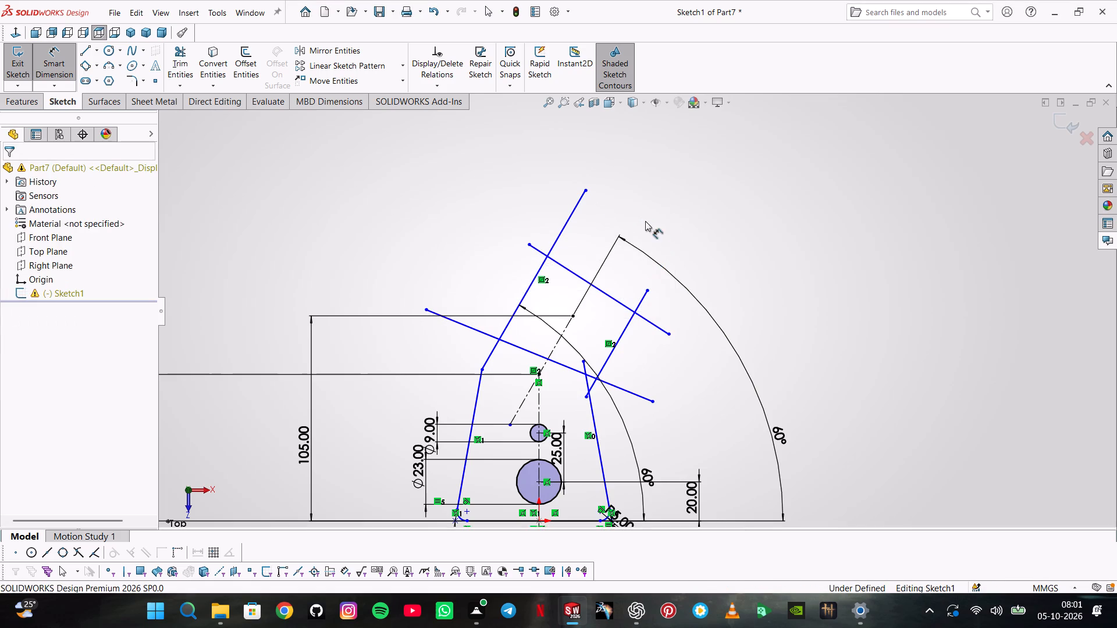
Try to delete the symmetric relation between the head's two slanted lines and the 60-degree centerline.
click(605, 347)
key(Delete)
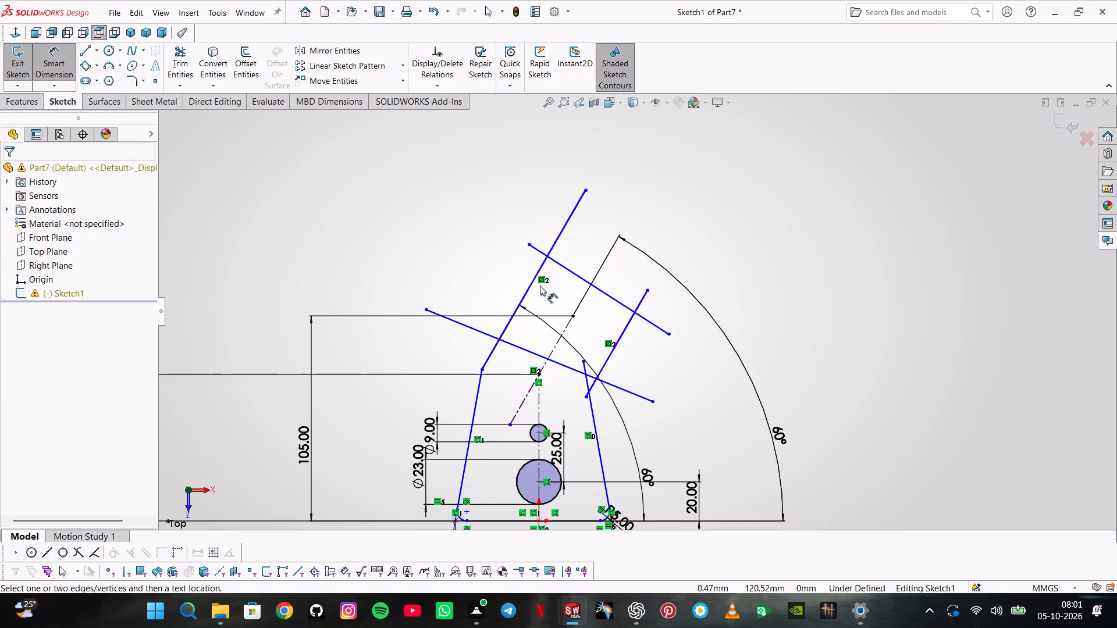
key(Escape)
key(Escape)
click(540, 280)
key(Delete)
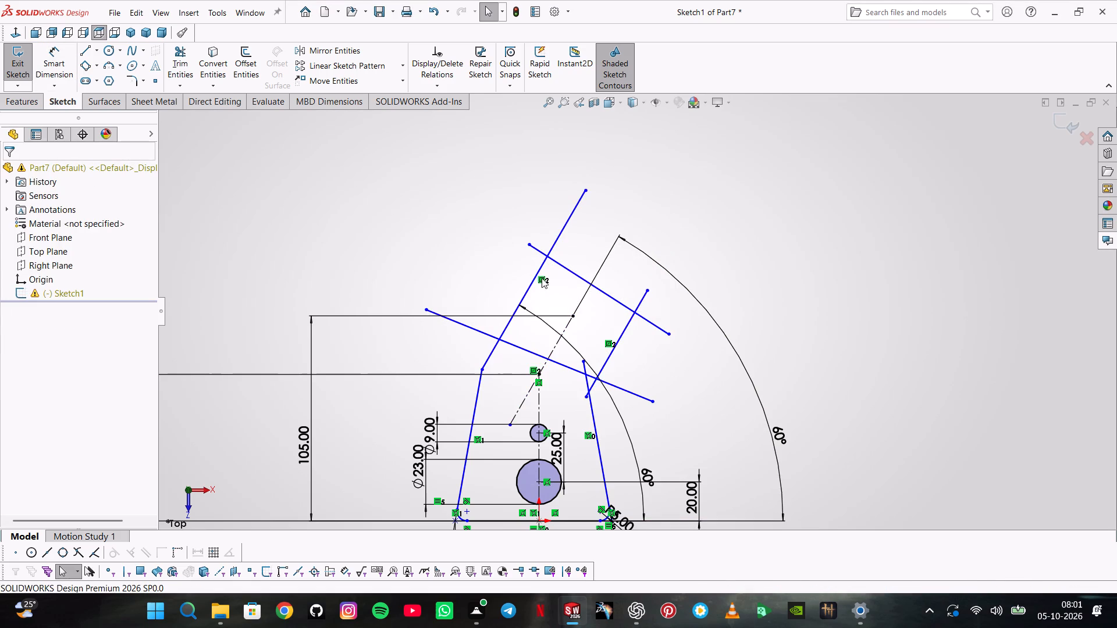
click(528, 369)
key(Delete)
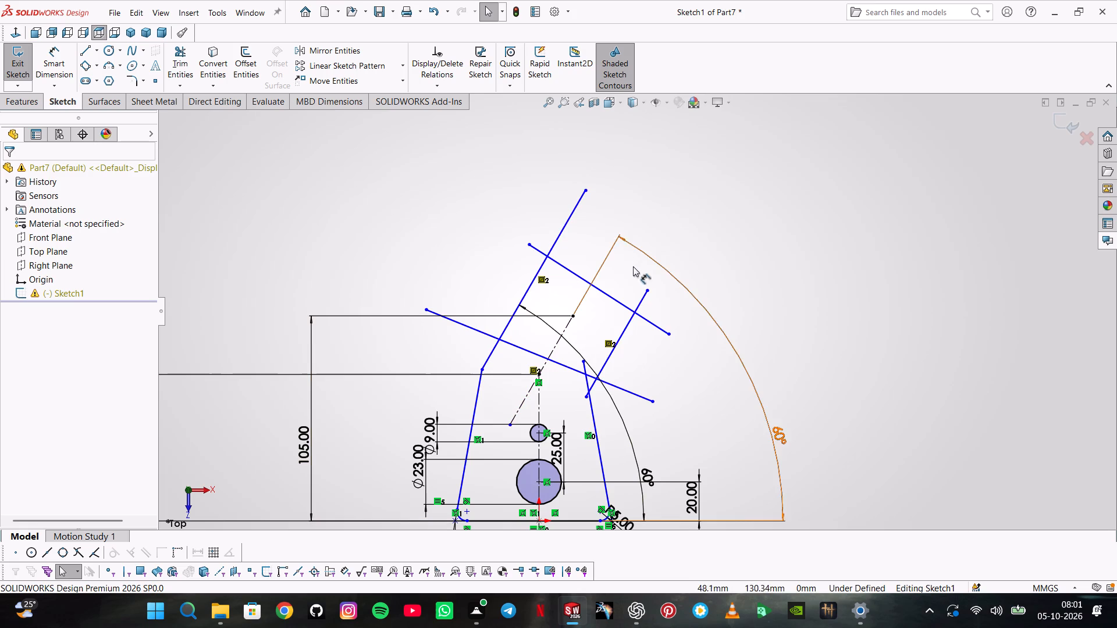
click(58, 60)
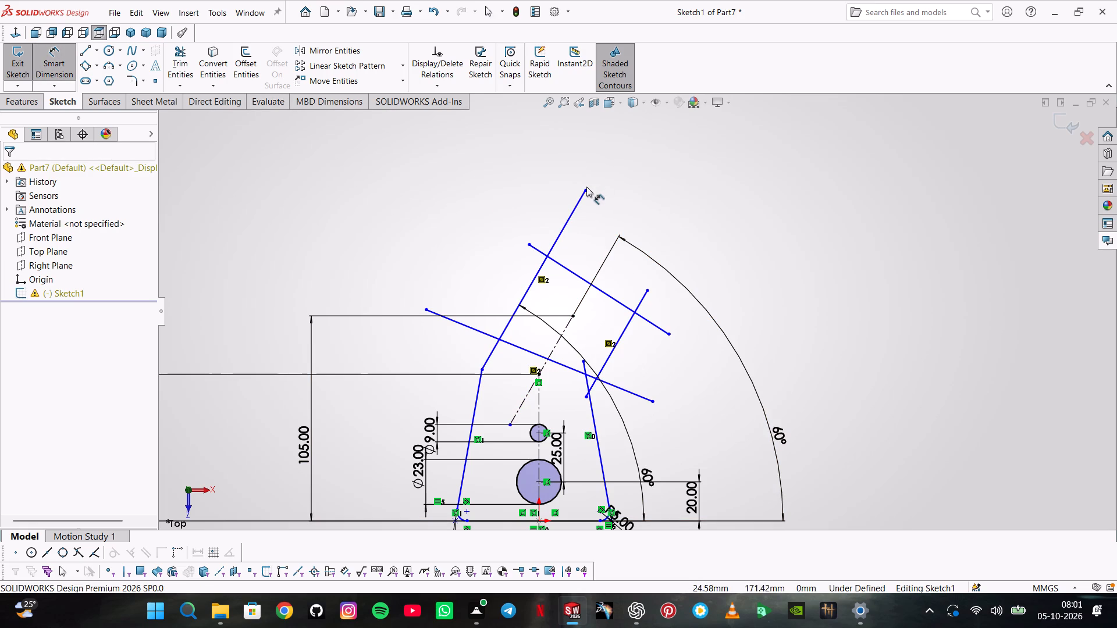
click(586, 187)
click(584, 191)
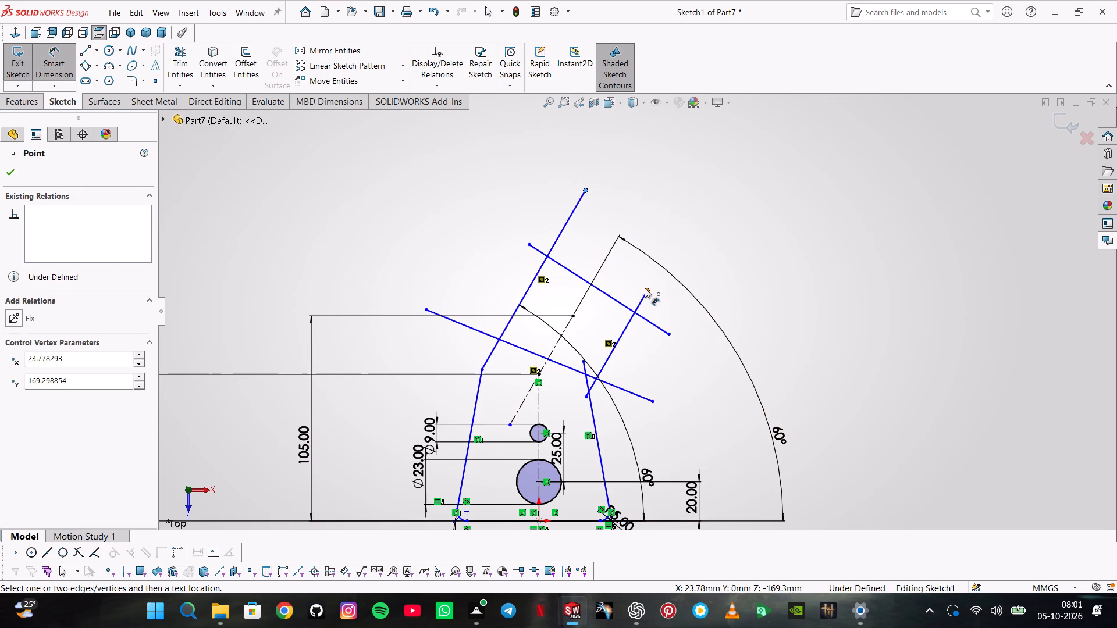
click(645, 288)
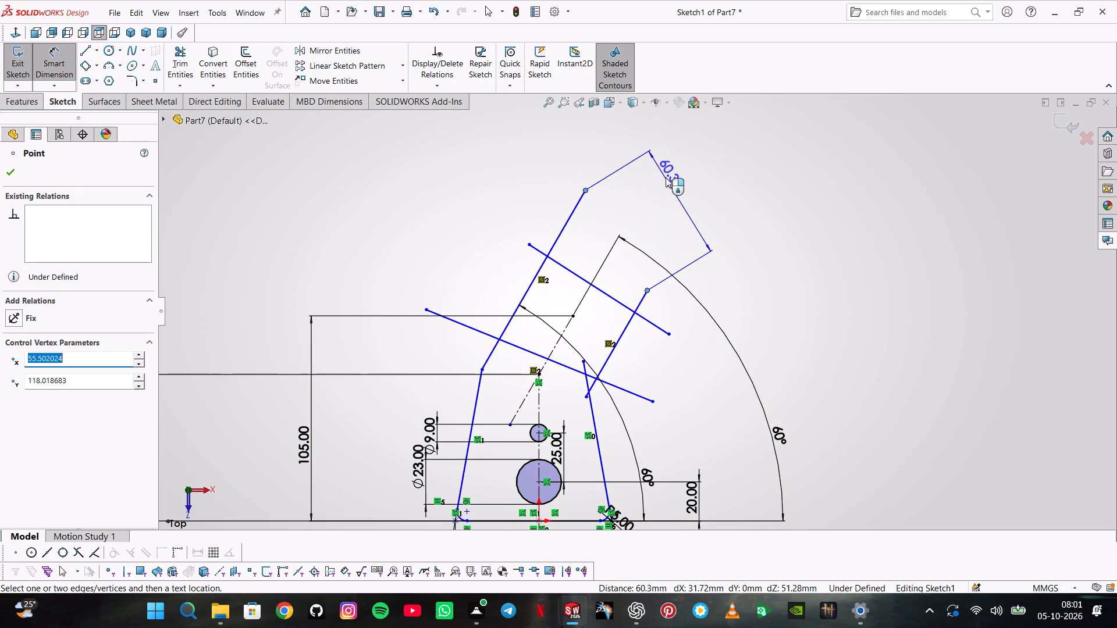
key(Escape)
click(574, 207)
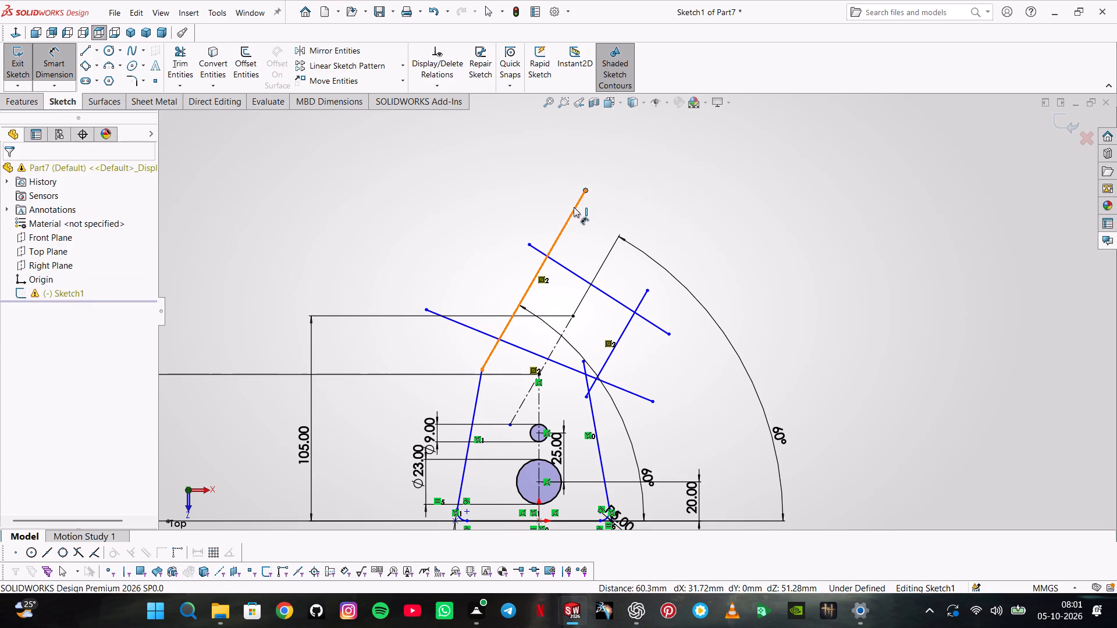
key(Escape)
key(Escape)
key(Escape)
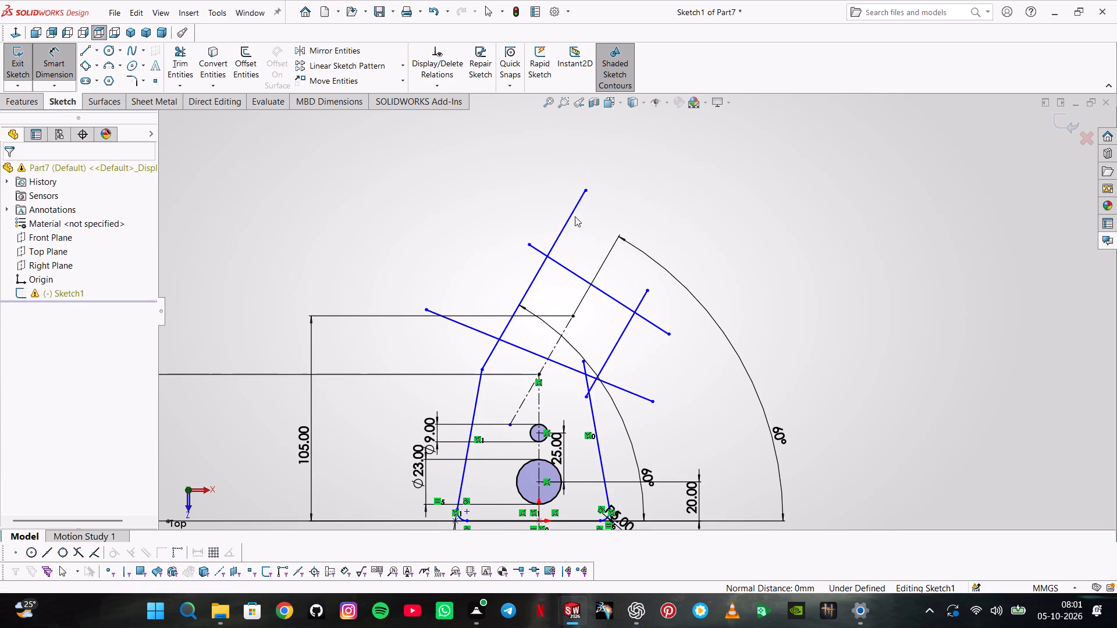
Dimension the perpendicular distance between the head's two slanted lines as 50 mm.
click(66, 60)
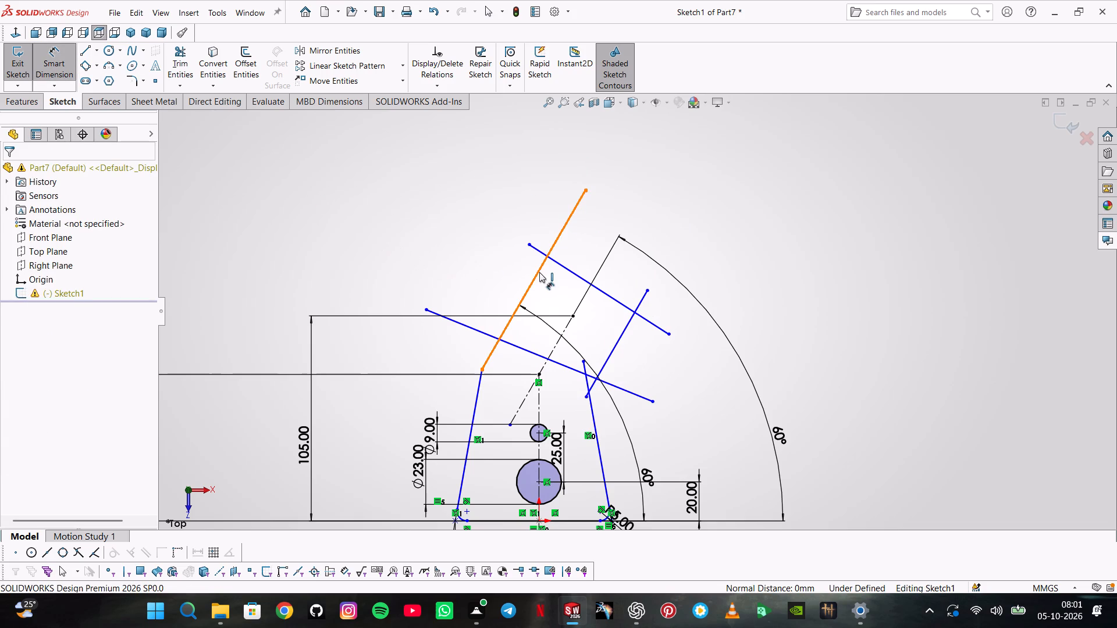
click(540, 273)
click(622, 331)
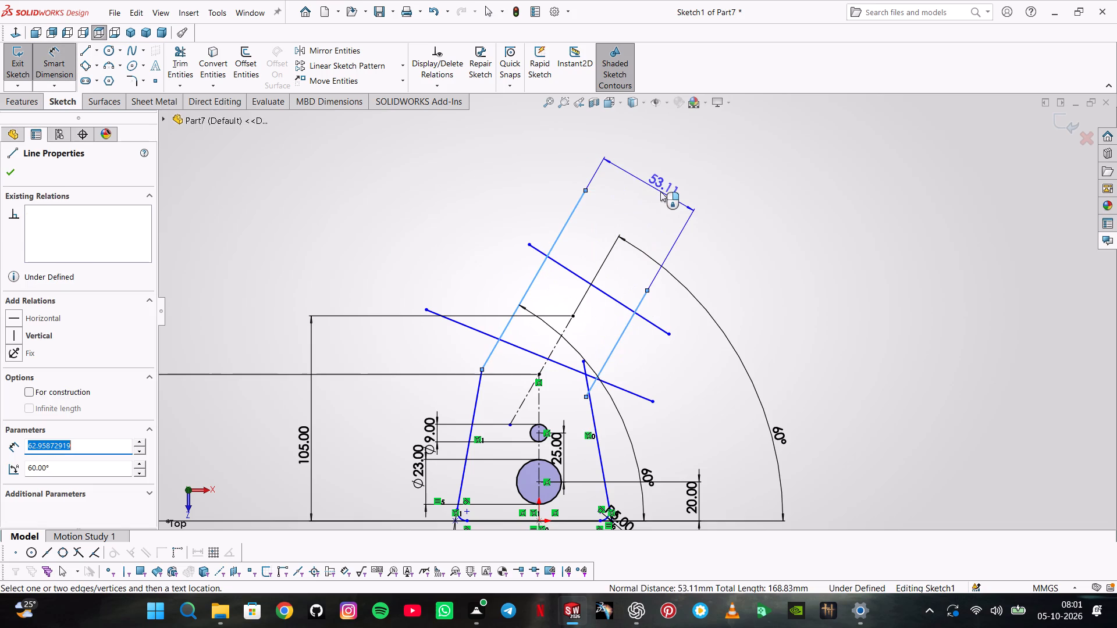
click(660, 191)
text(50.)
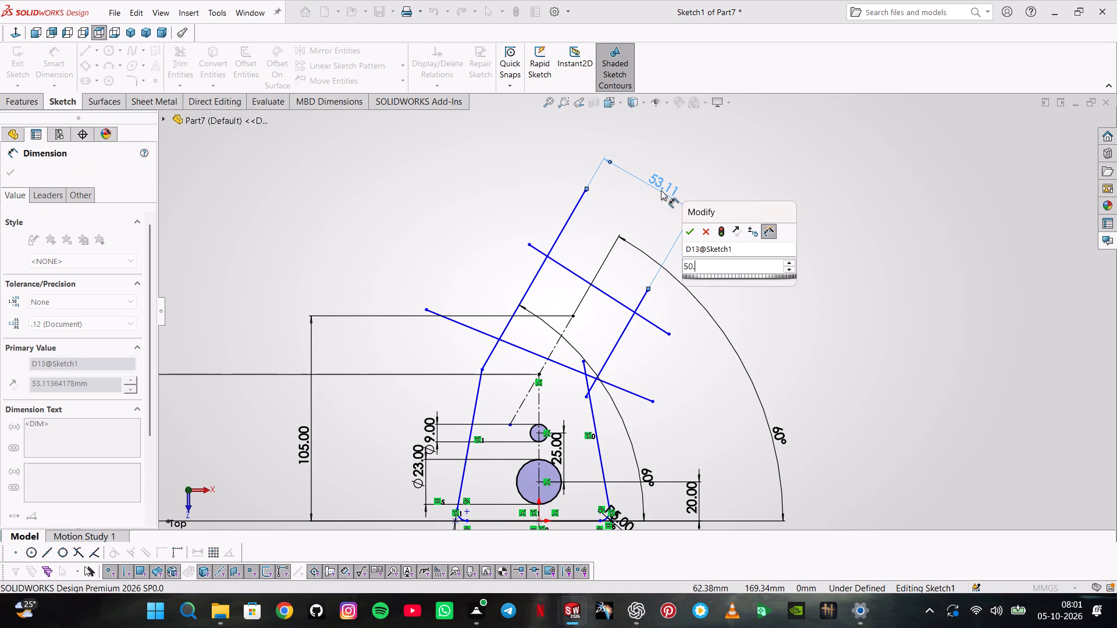
key(0)
key(Return)
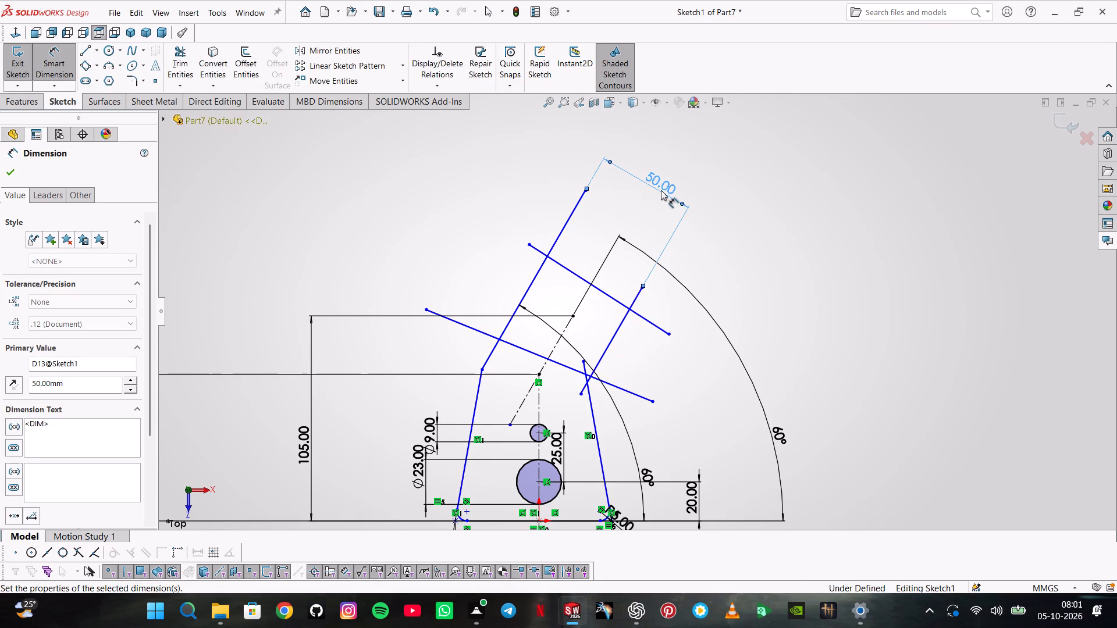
key(Escape)
key(Escape)
key(Escape)
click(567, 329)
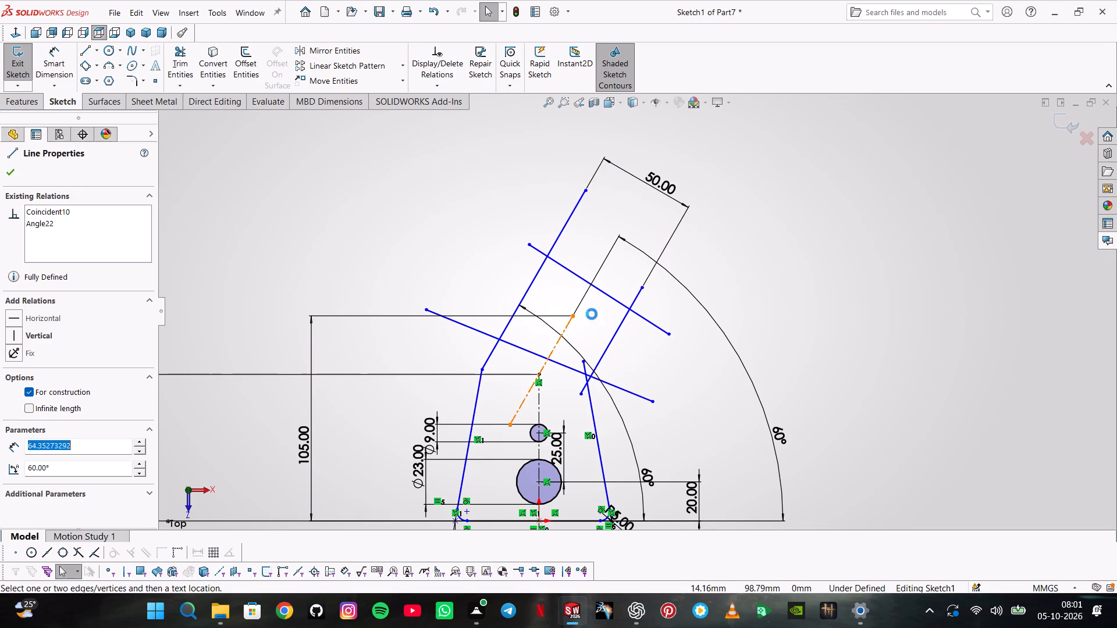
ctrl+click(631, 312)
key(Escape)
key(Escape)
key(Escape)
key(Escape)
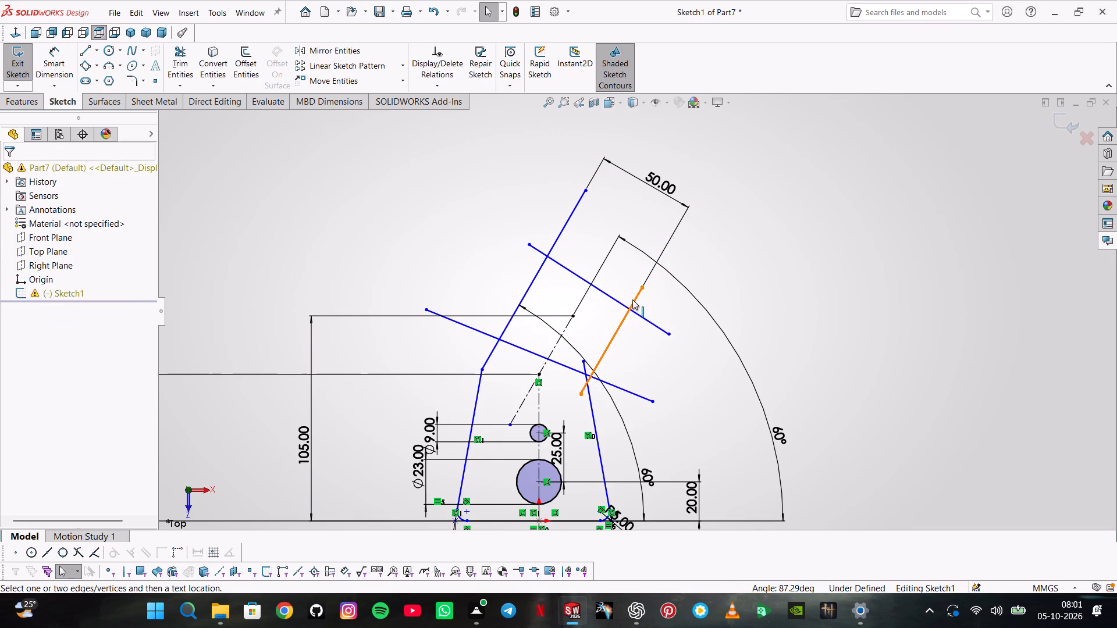
Make the head's two slanted lines symmetric about the 60-degree centerline.
click(632, 299)
ctrl+click(556, 343)
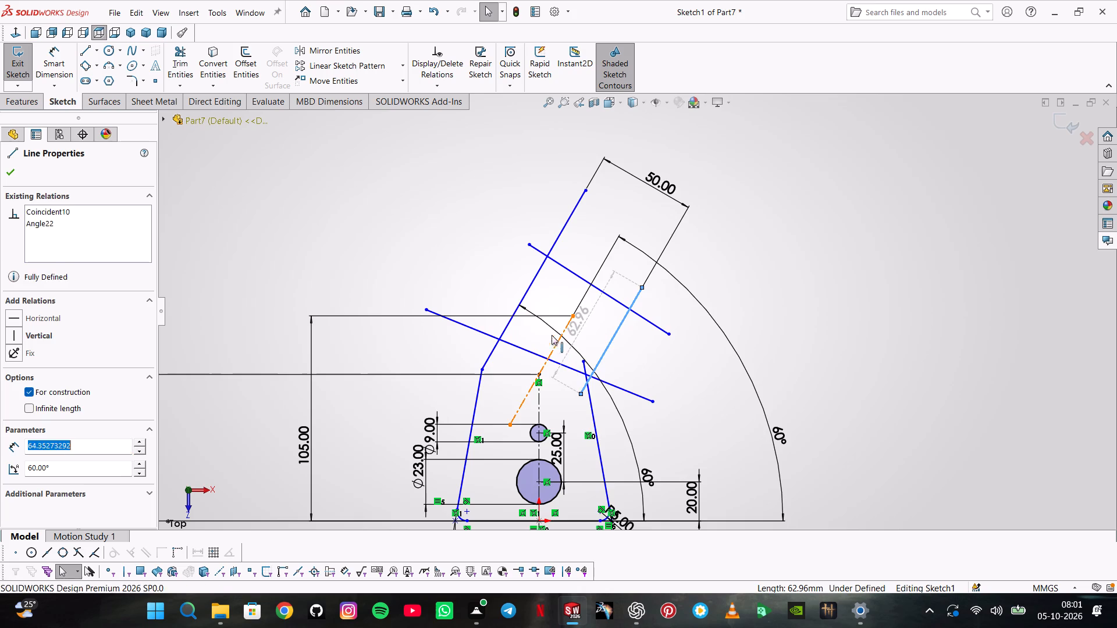
ctrl+click(537, 273)
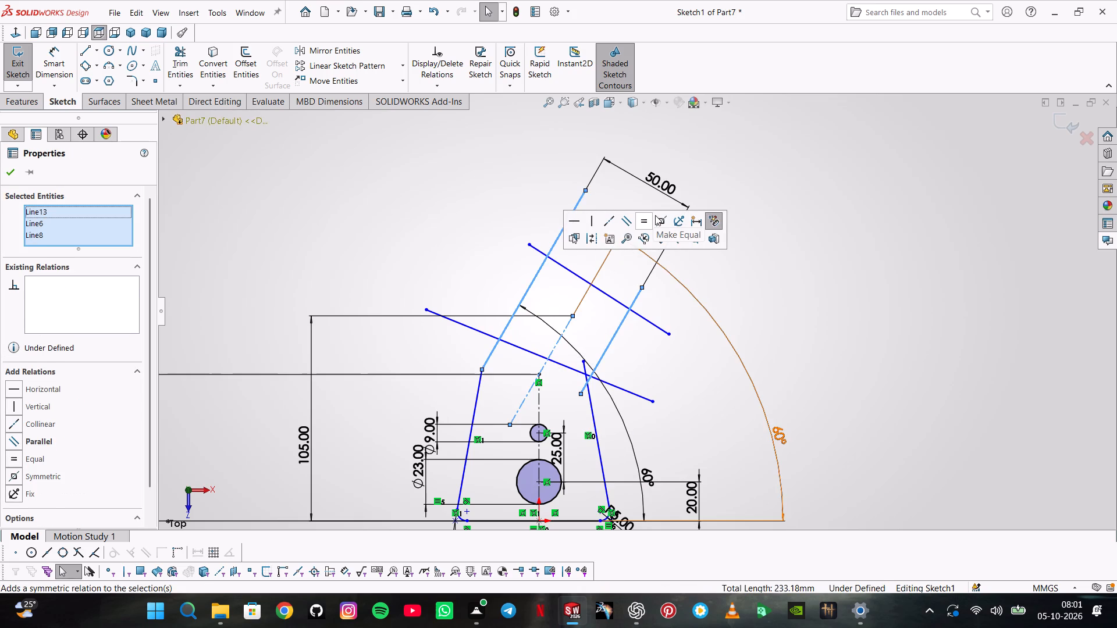
click(659, 213)
key(Escape)
click(517, 192)
Reposition the 75 mm height dimension and the large circle's 23 mm diameter dimension closer to the profile.
scroll(617, 334, down, 3)
scroll(584, 331, up, 4)
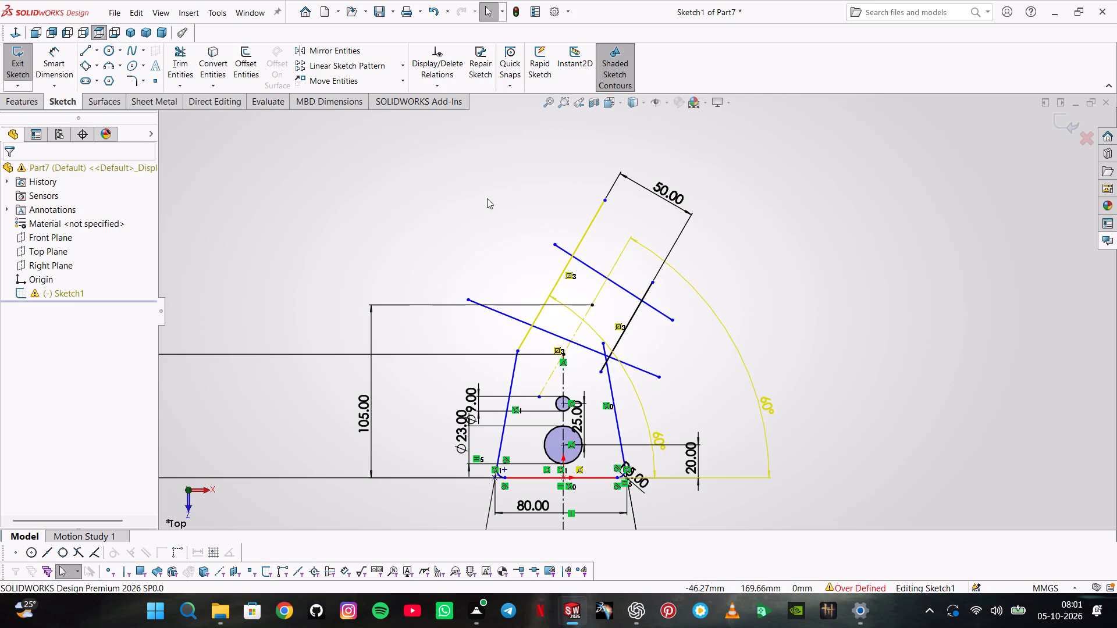
scroll(483, 199, up, 2)
drag(284, 369, 480, 355)
scroll(540, 388, down, 3)
scroll(540, 388, up, 1)
scroll(540, 388, down, 2)
drag(549, 370, 521, 370)
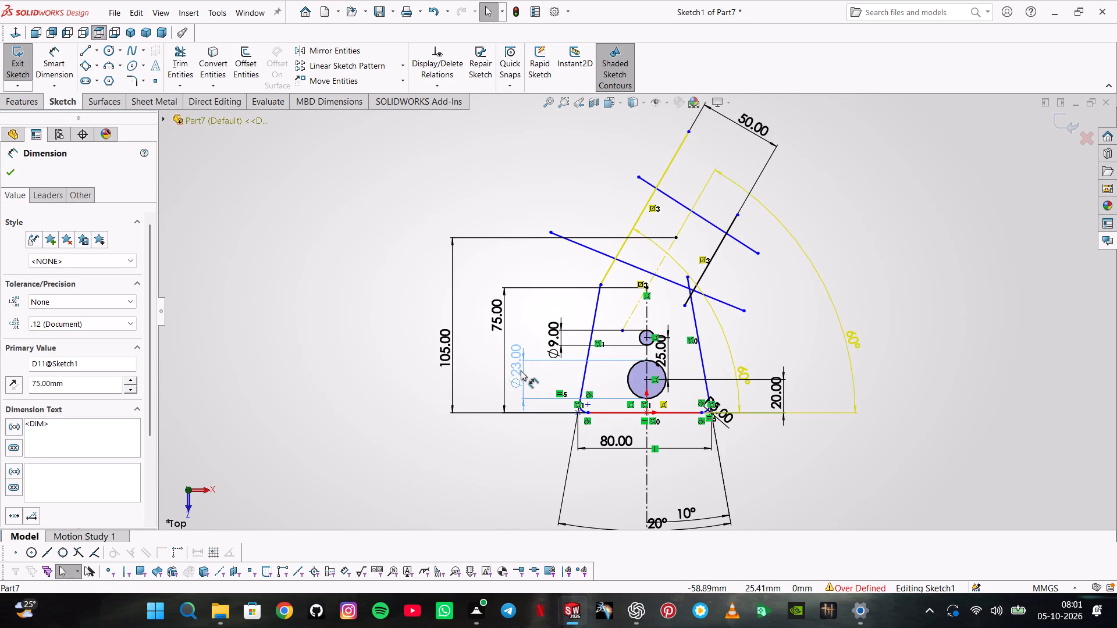
drag(521, 370, 520, 370)
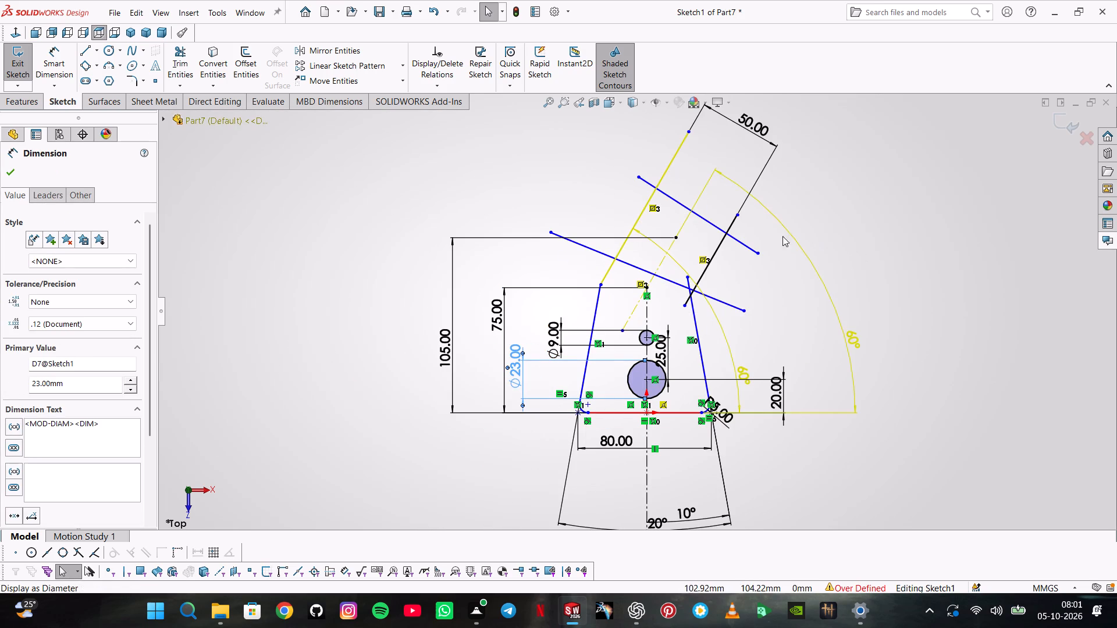
Make the head's lower cross line coincident with the upper endpoint of the vertical centerline.
scroll(698, 240, down, 4)
scroll(538, 331, up, 3)
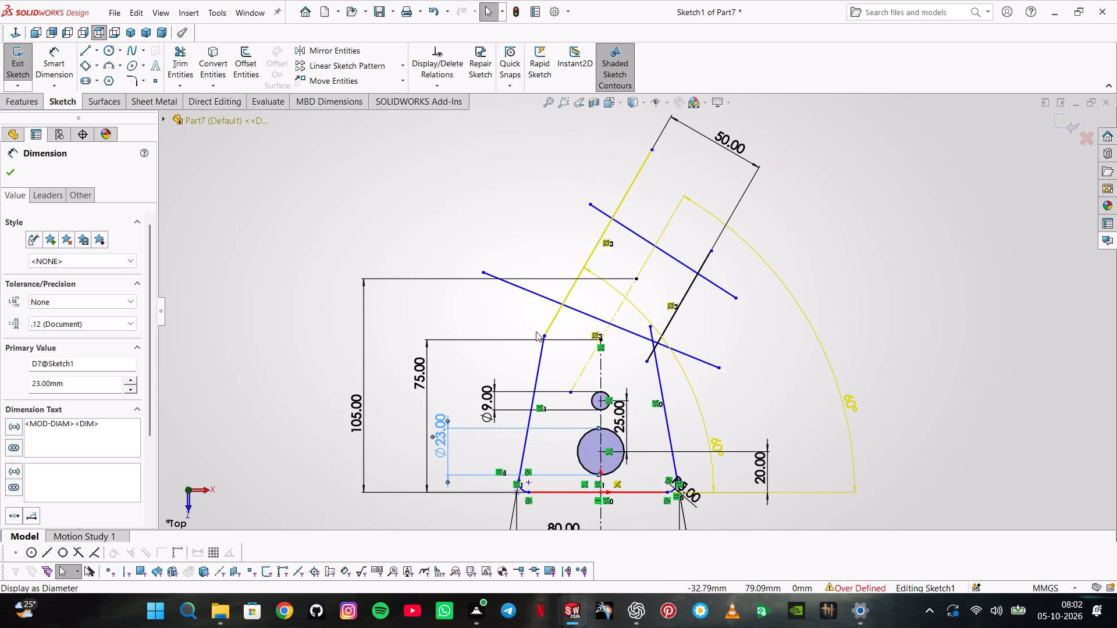
click(595, 320)
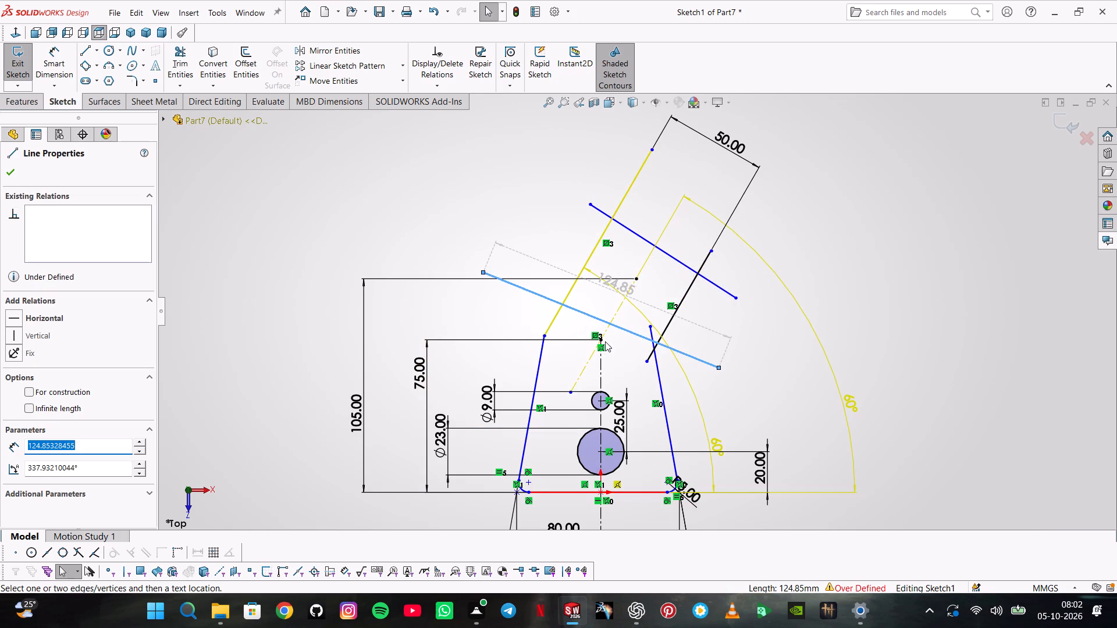
ctrl+click(599, 340)
click(649, 290)
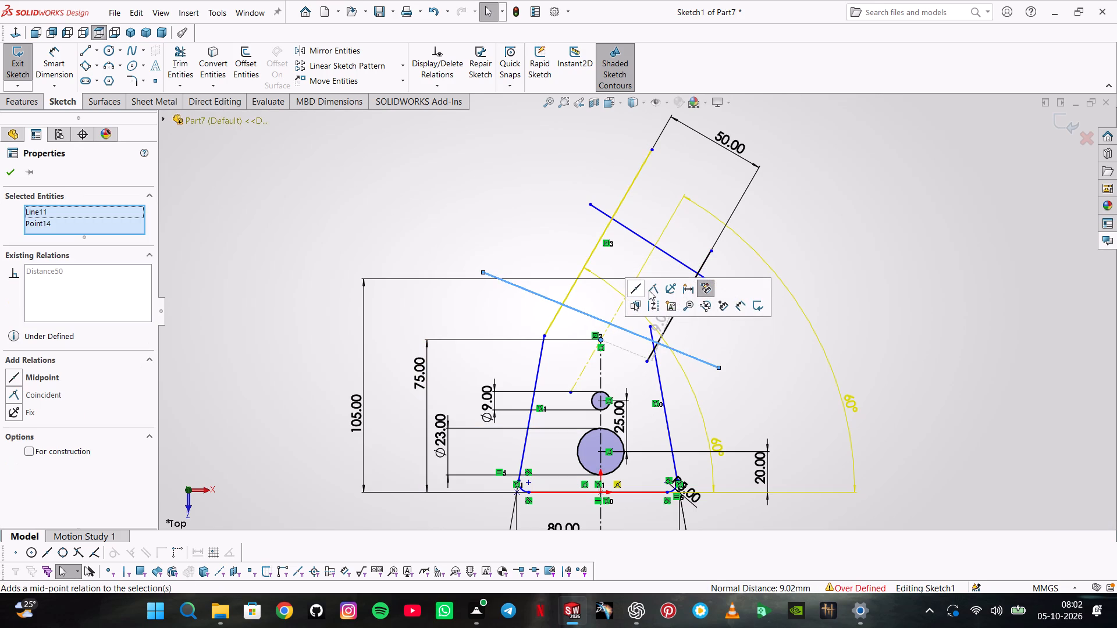
key(Escape)
click(514, 238)
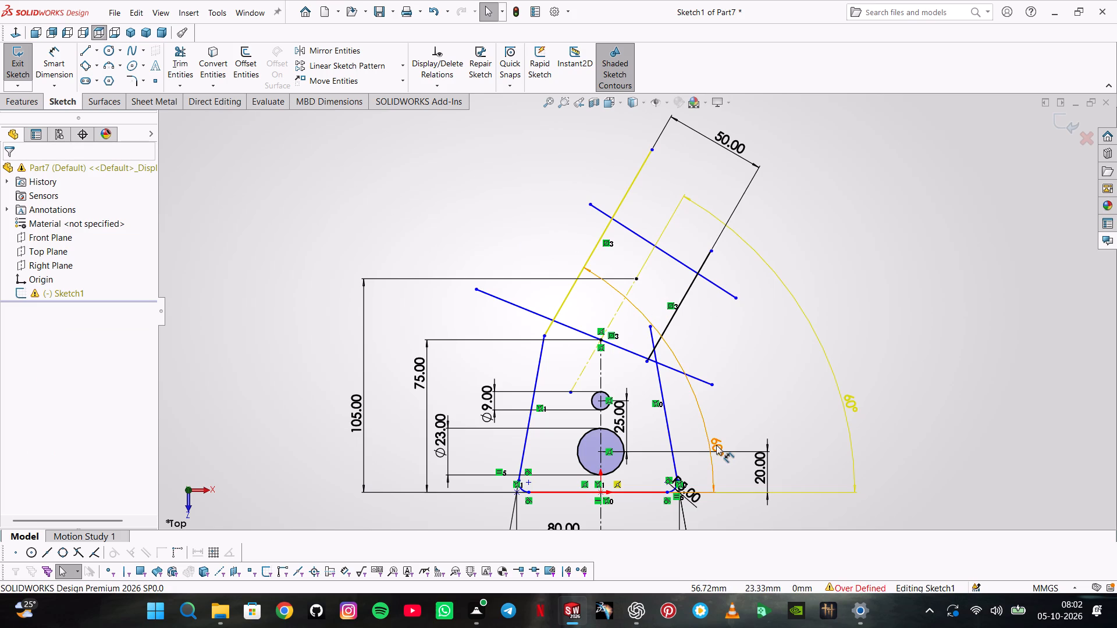
Delete the outer 60-degree angle dimension between the slanted centerline and the base line.
click(852, 404)
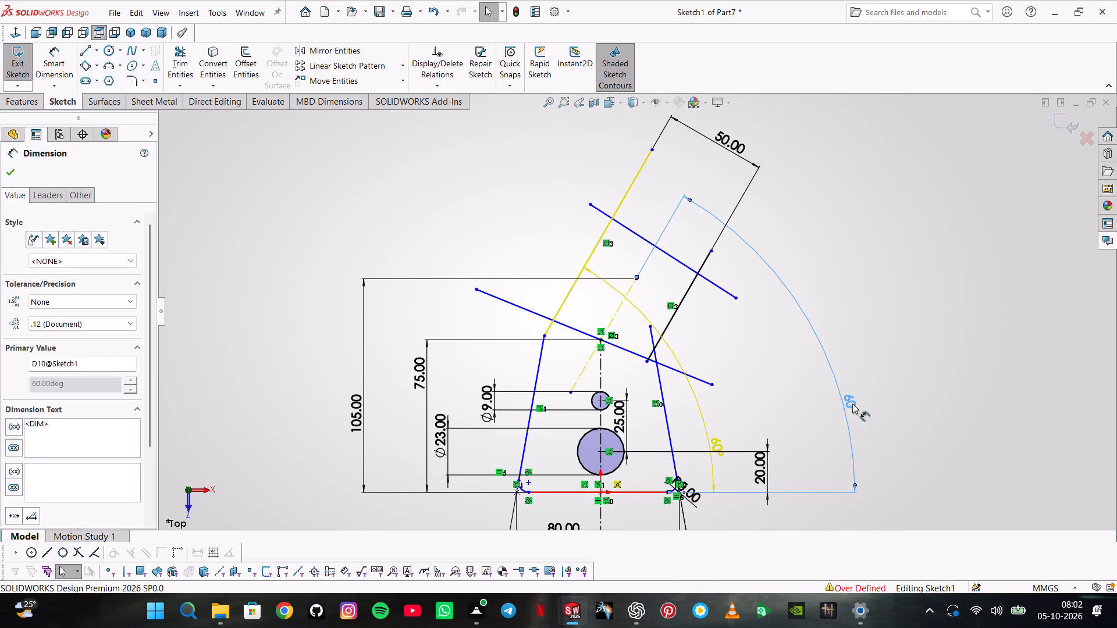
key(Delete)
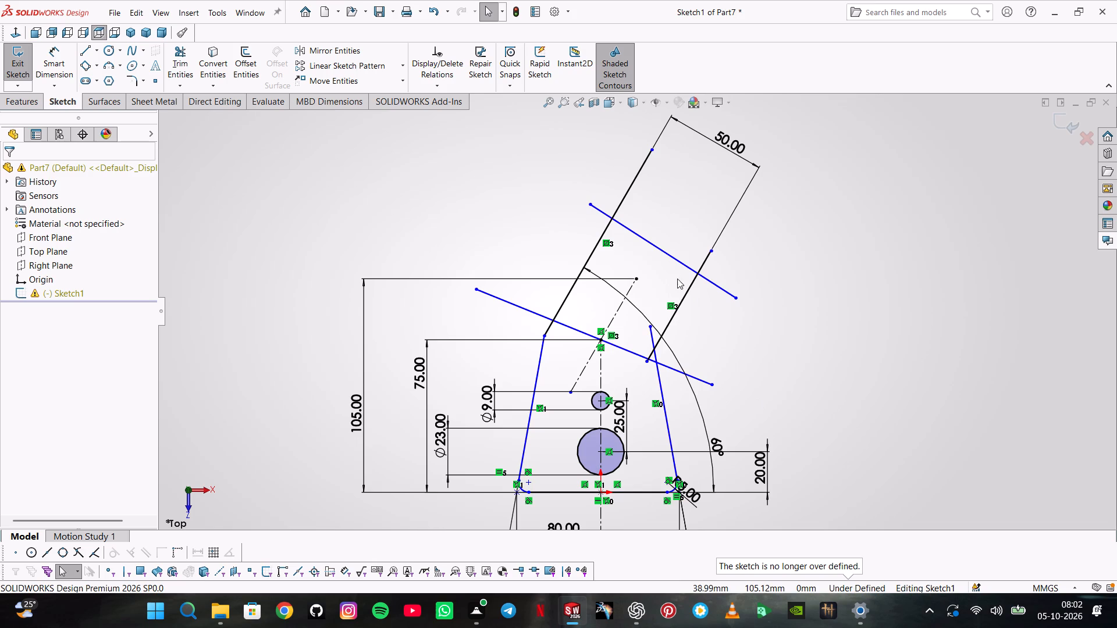
Add a driven dimension from the slanted centerline to the head's left slanted line, placed just below the 50 mm dimension.
click(53, 47)
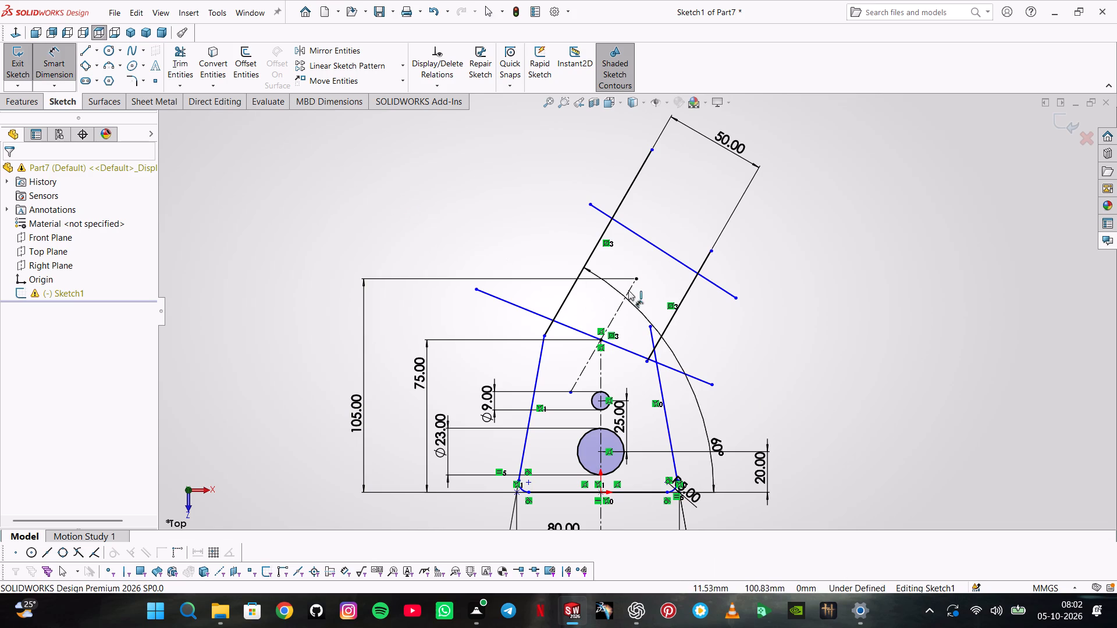
click(620, 311)
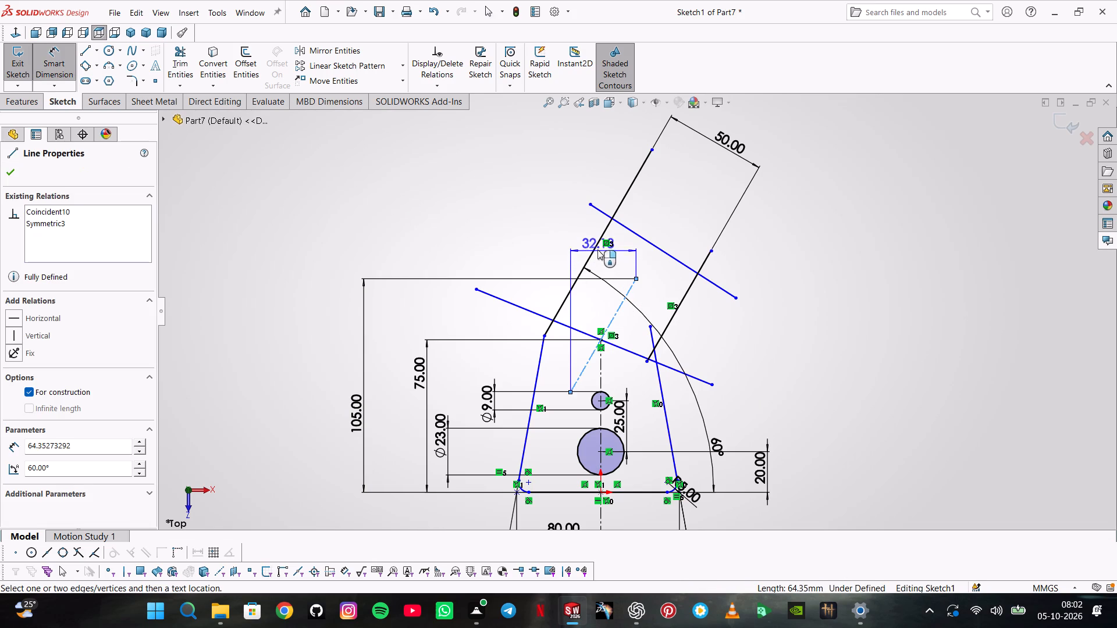
click(596, 247)
click(613, 242)
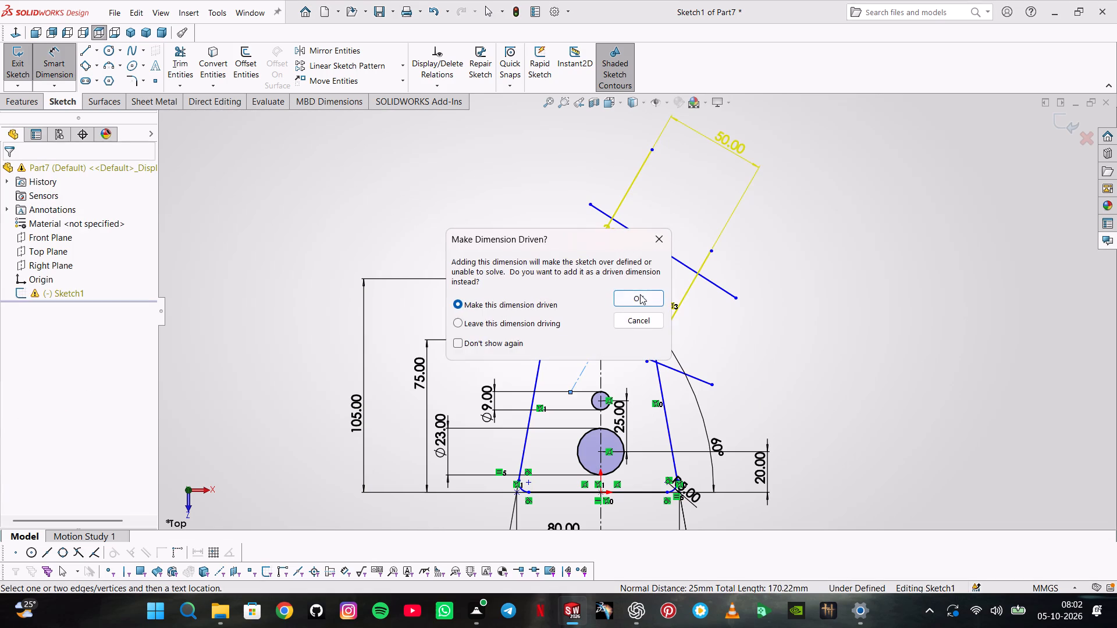
click(640, 294)
drag(614, 234, 661, 155)
click(642, 298)
drag(628, 242, 682, 156)
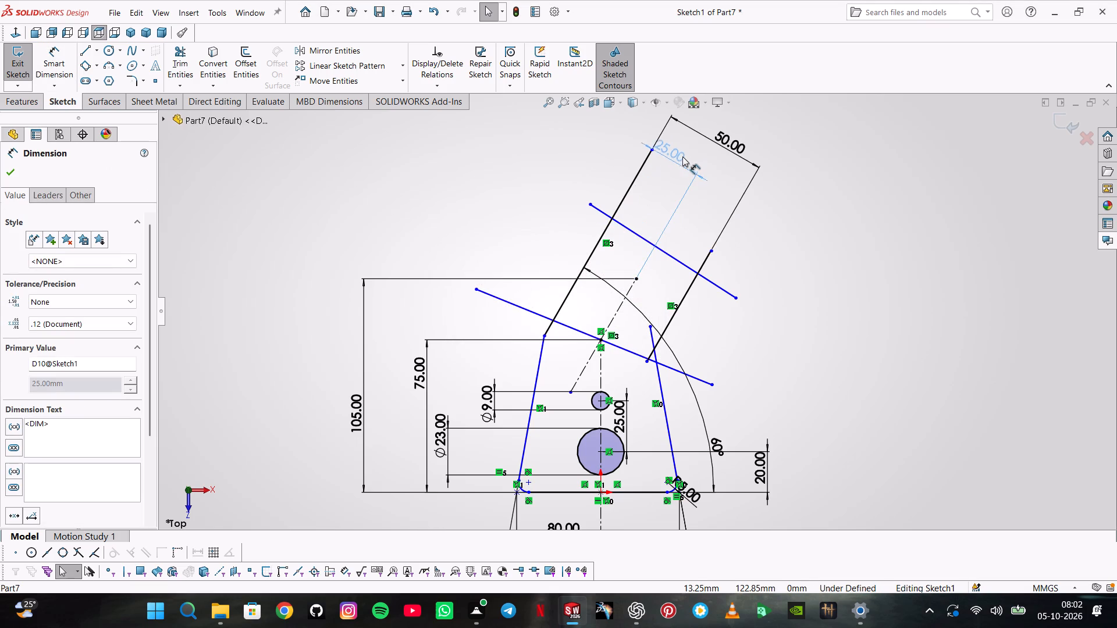
drag(682, 156, 684, 155)
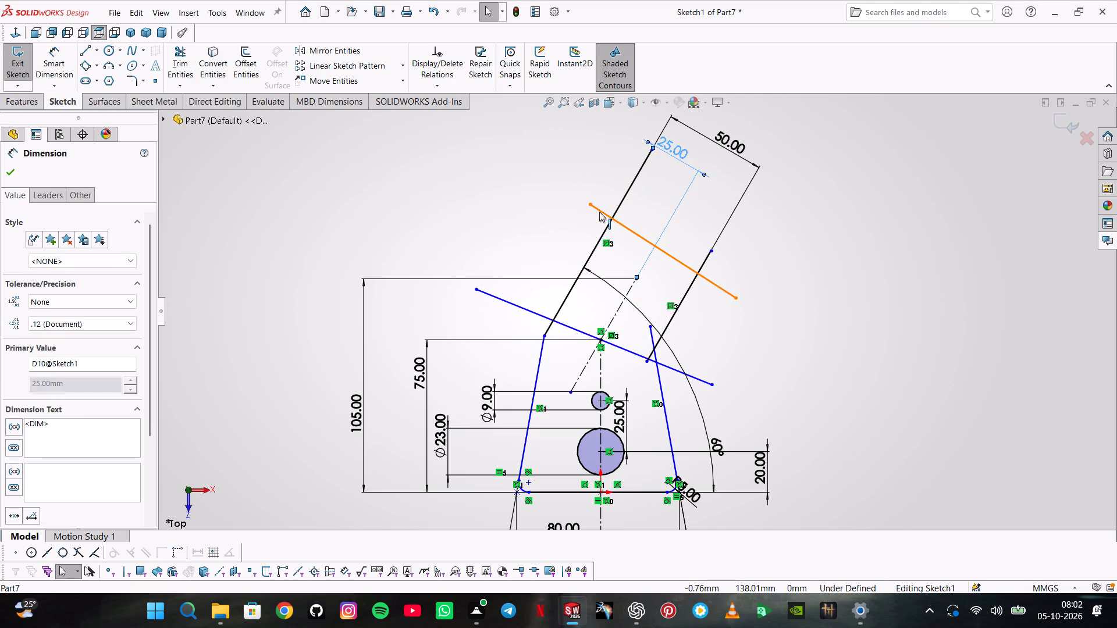
Make the head's upper and lower cross lines parallel to each other.
click(599, 212)
key(Escape)
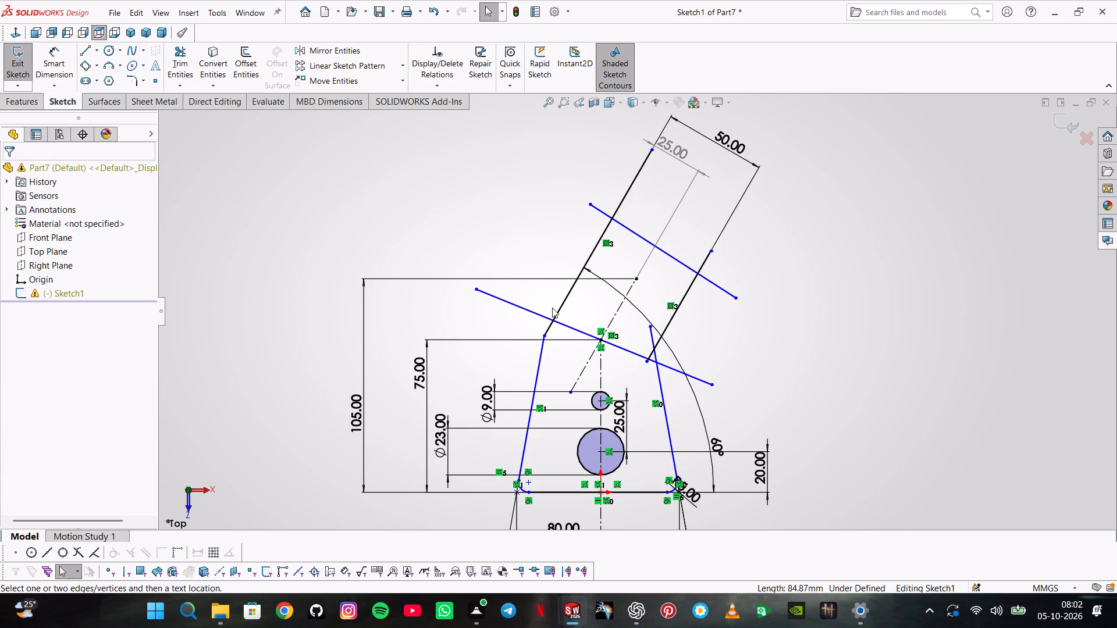
click(540, 313)
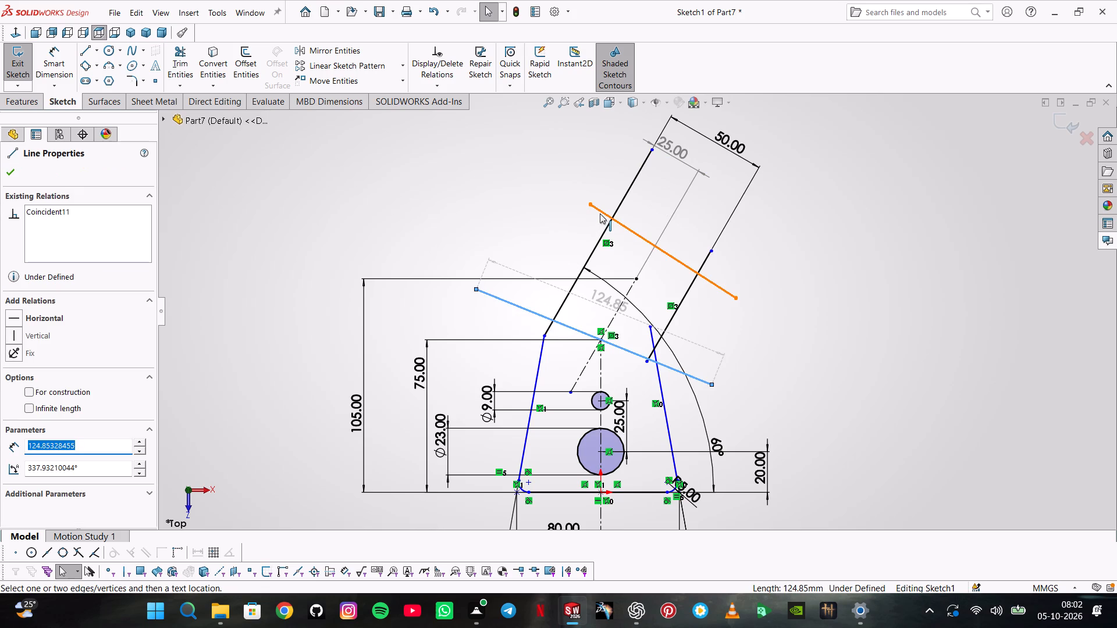
ctrl+click(600, 213)
click(706, 157)
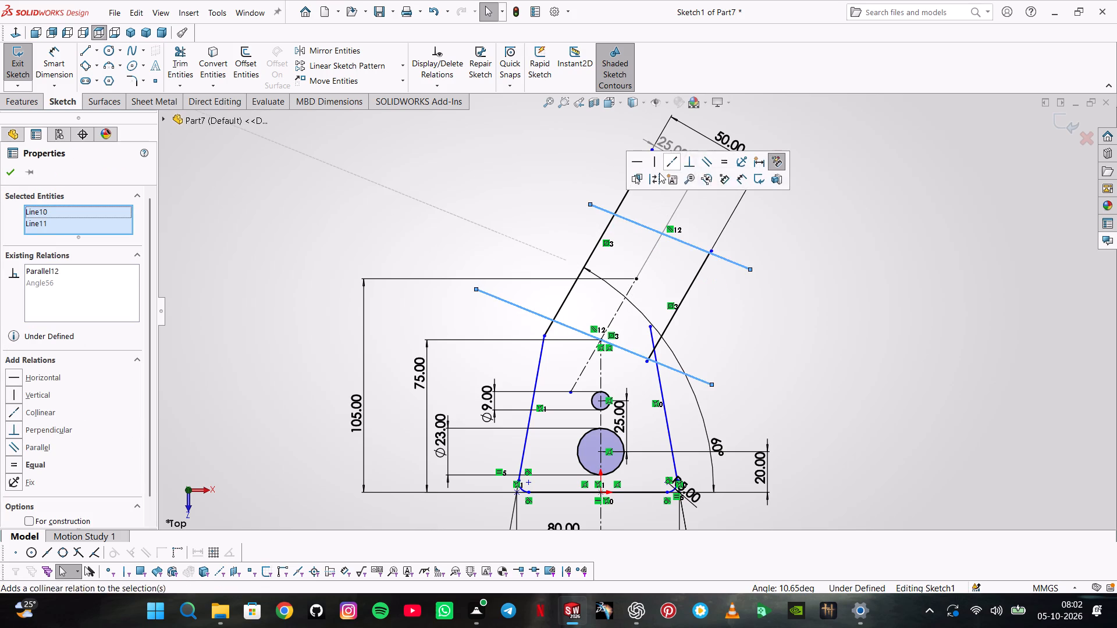
click(559, 198)
key(Escape)
Dimension the distance between the head's two parallel cross lines as 35 mm.
click(55, 60)
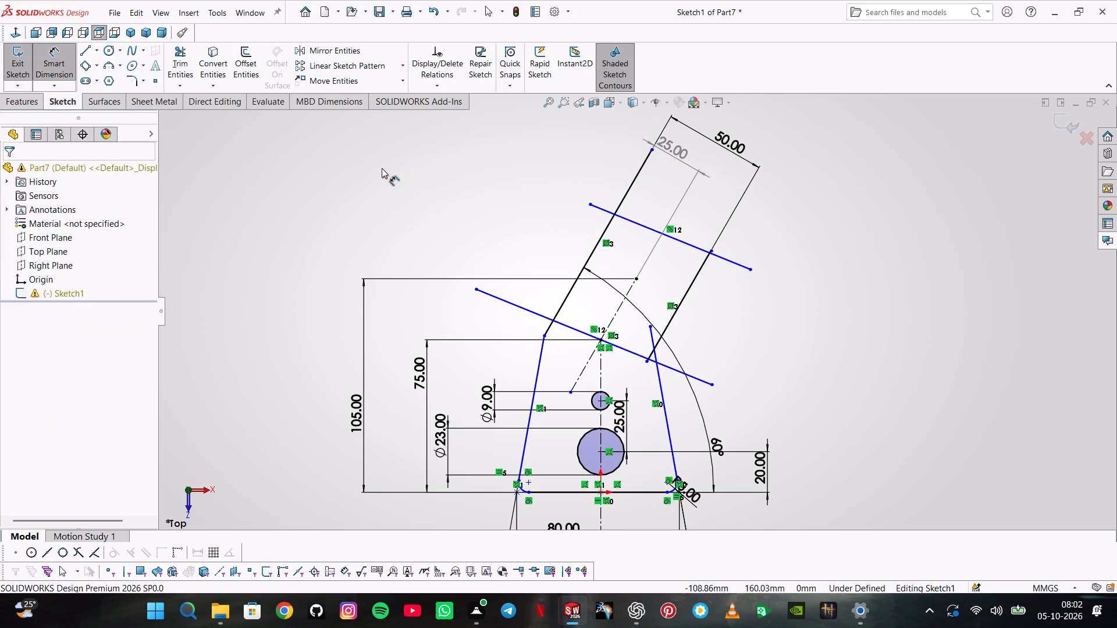
click(607, 209)
click(531, 312)
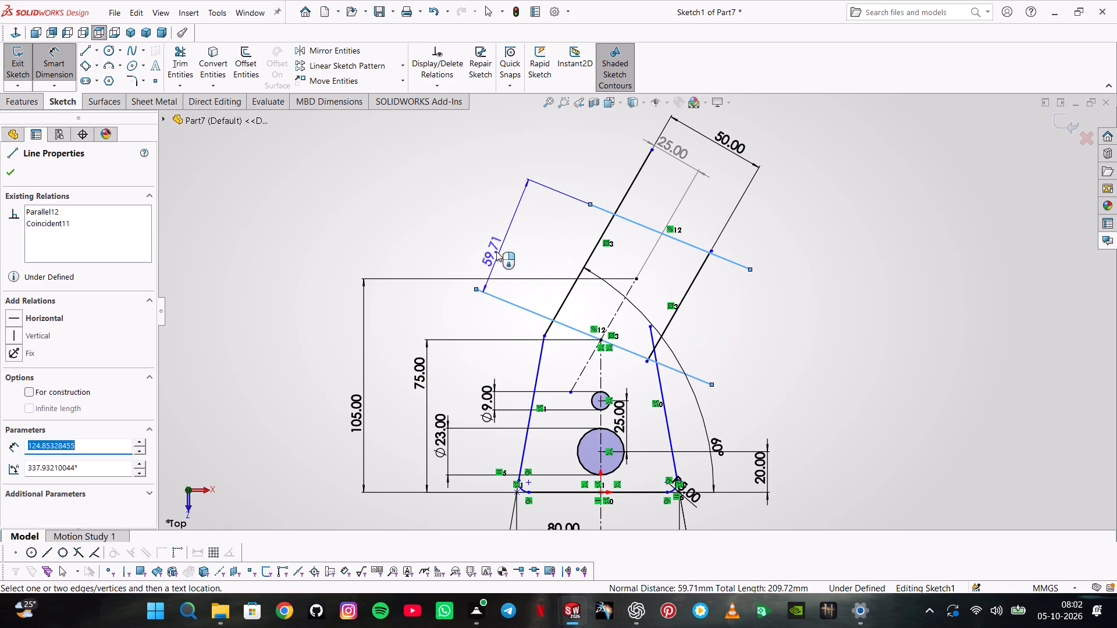
click(483, 239)
text(35)
key(Return)
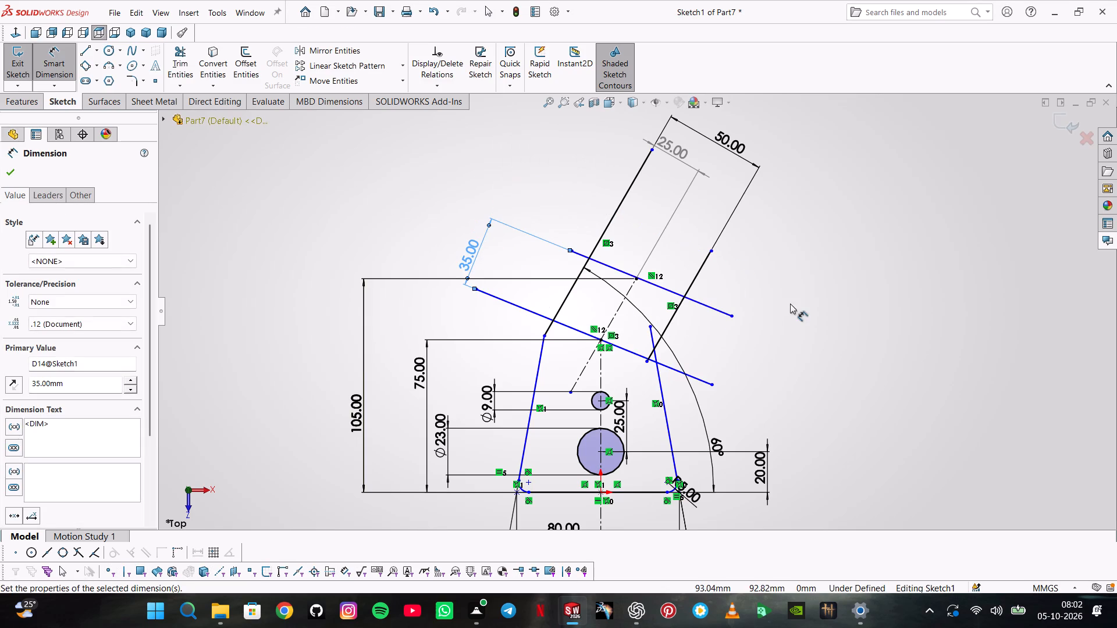
key(Escape)
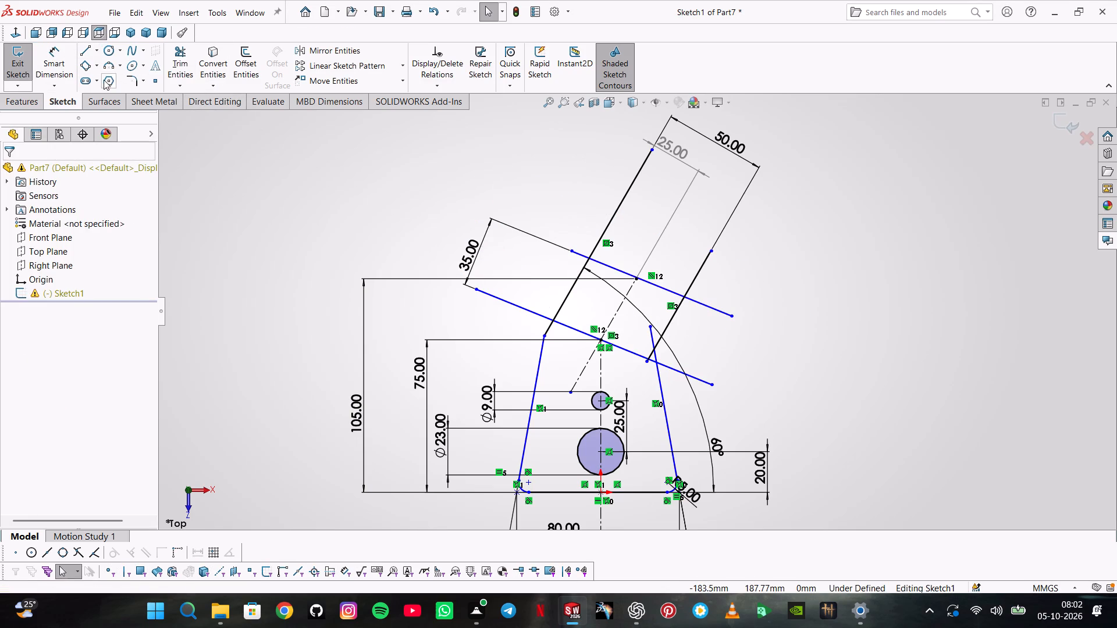
Trim the left overhangs of the head's two cross lines, the lower cross line's right overhang, and the right slanted line's stub below it.
click(177, 55)
click(572, 252)
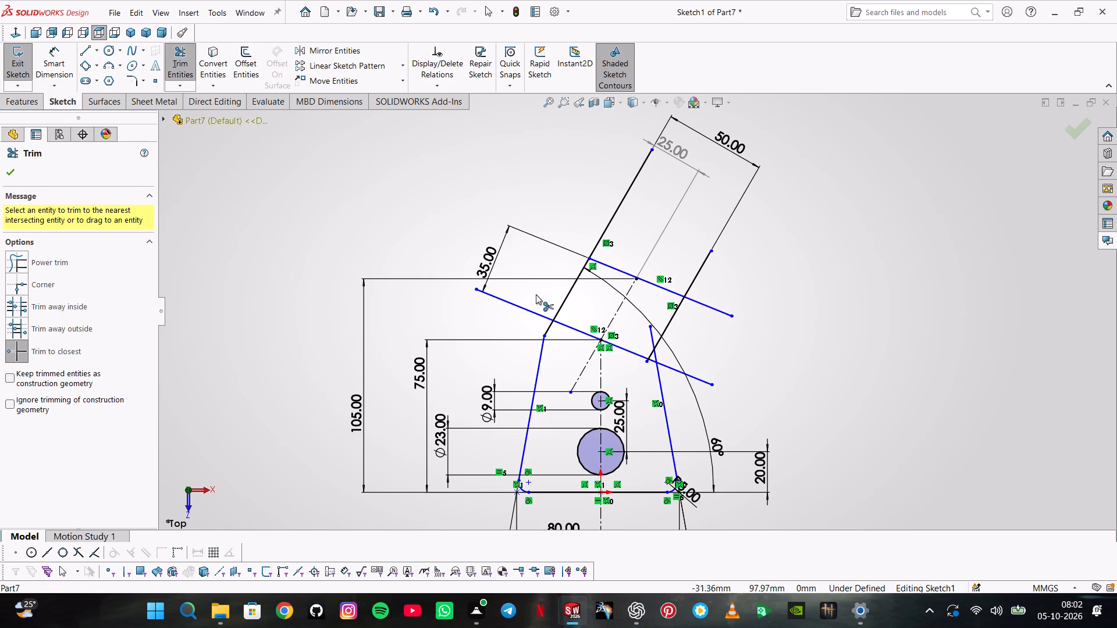
click(524, 311)
click(686, 373)
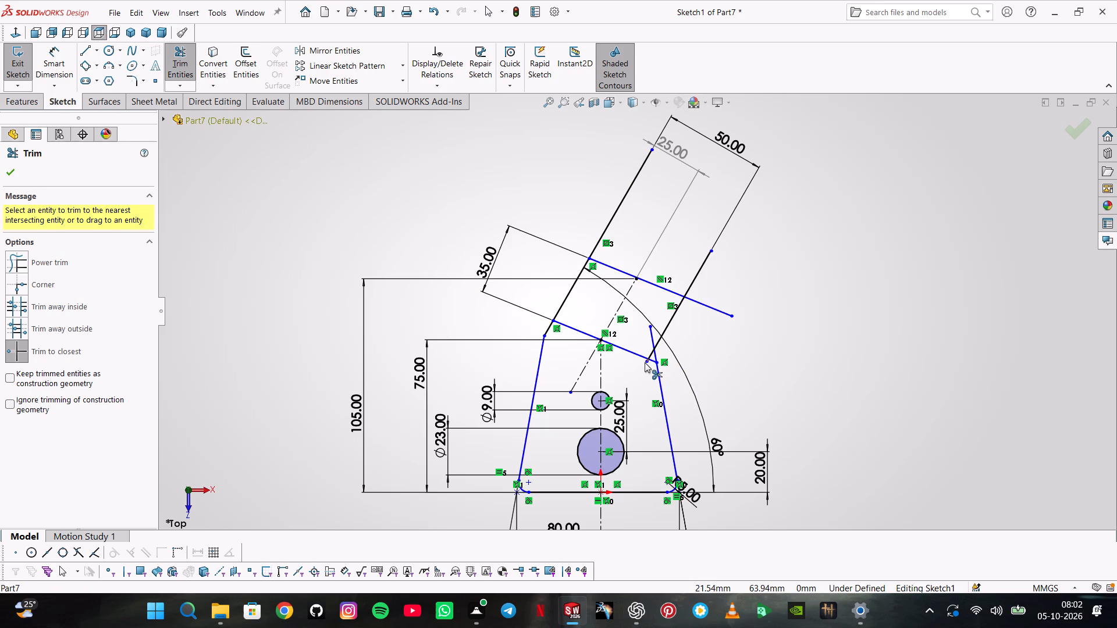
click(645, 362)
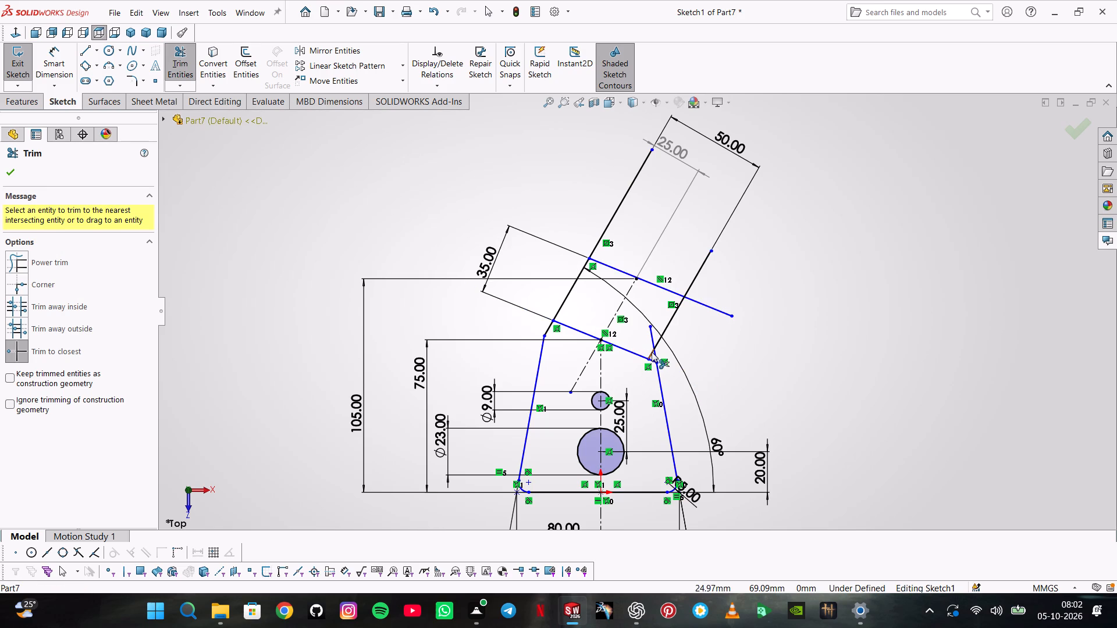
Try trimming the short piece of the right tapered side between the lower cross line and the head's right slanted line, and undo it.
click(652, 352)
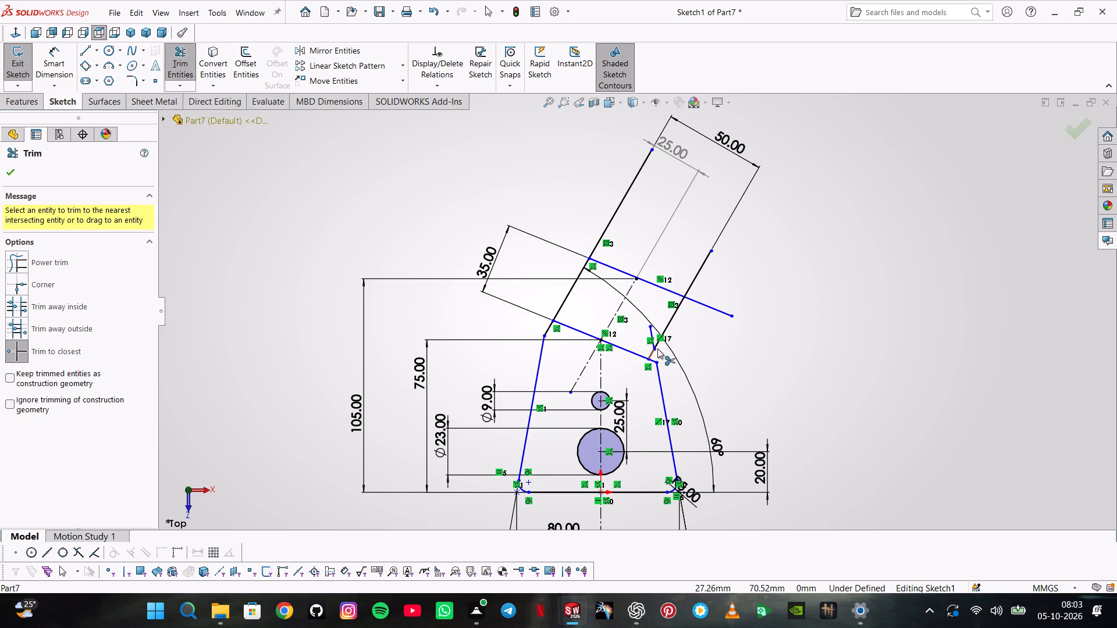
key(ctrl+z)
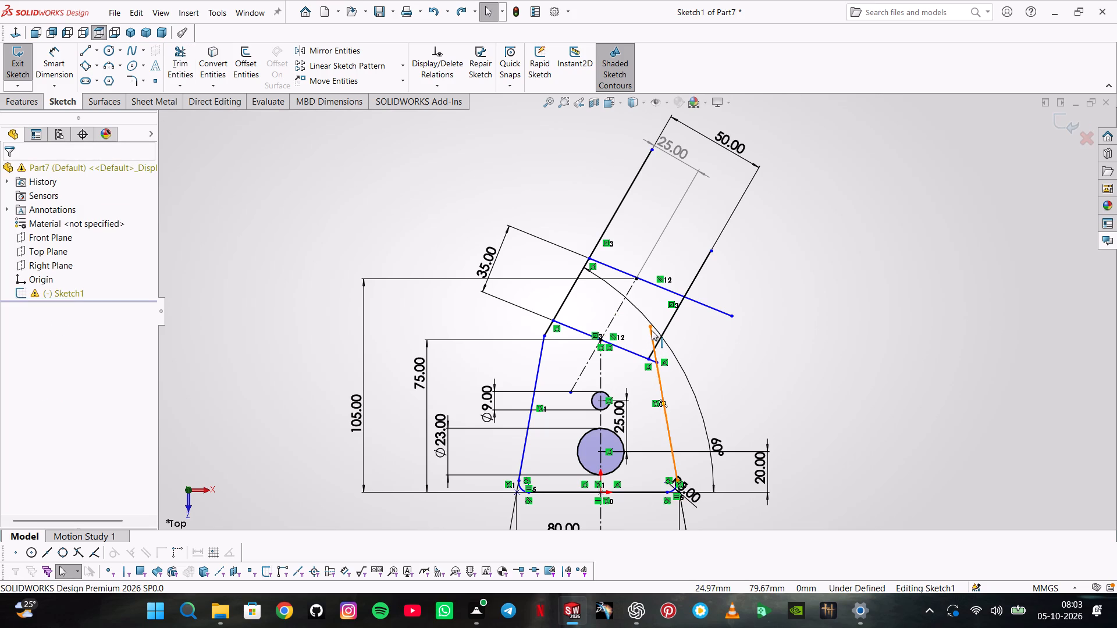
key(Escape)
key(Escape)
Delete the coincident relations tying the lower cross line to the right tapered side and to the head's right slanted line.
click(667, 363)
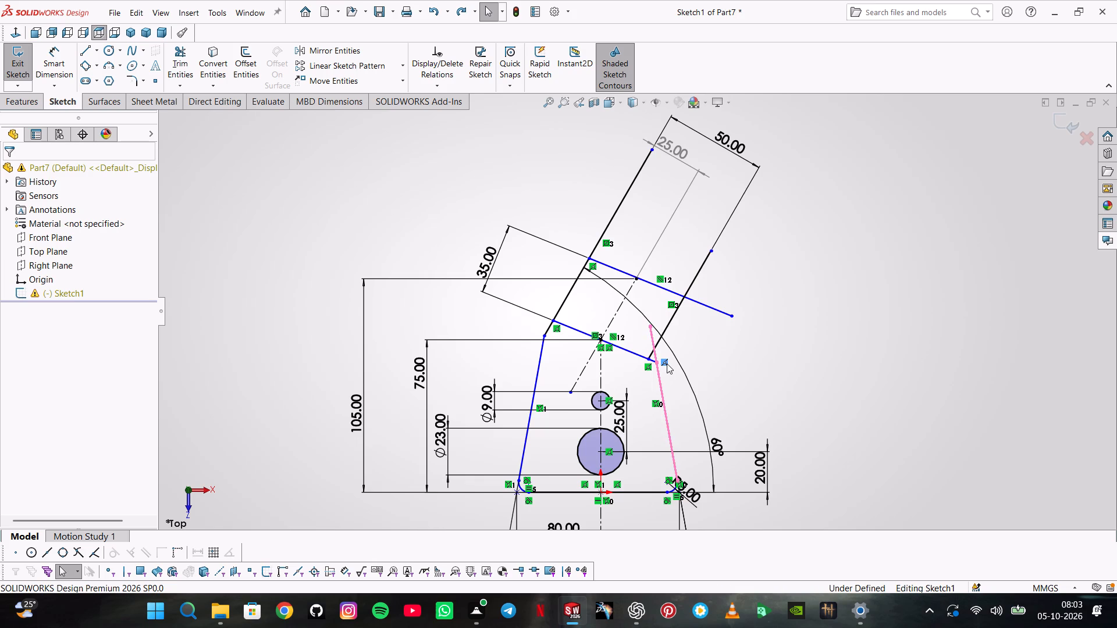
key(Delete)
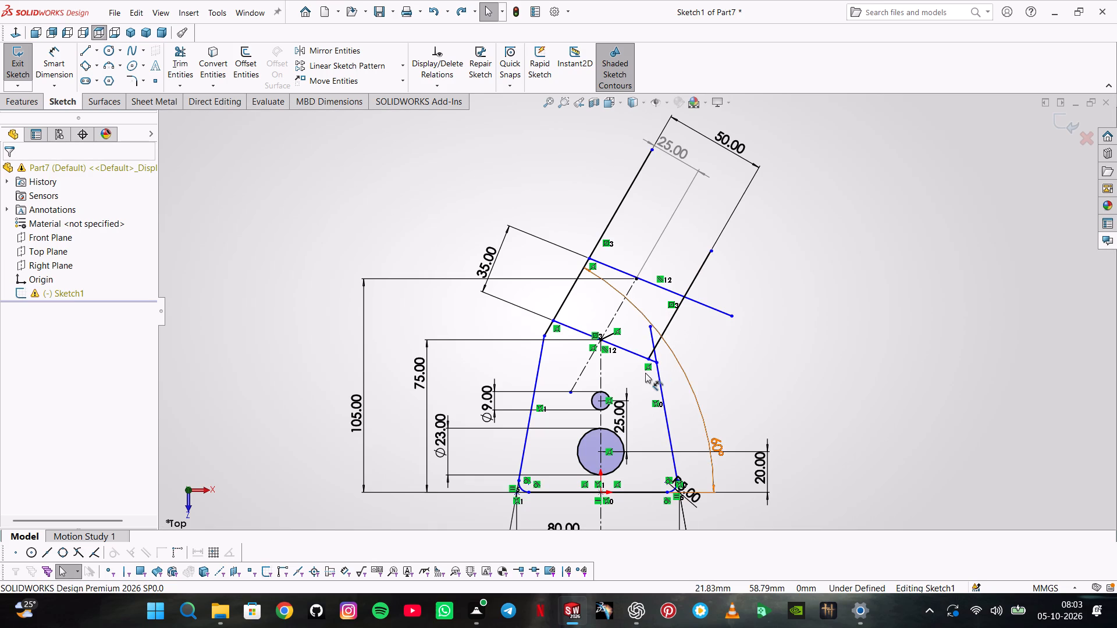
click(648, 363)
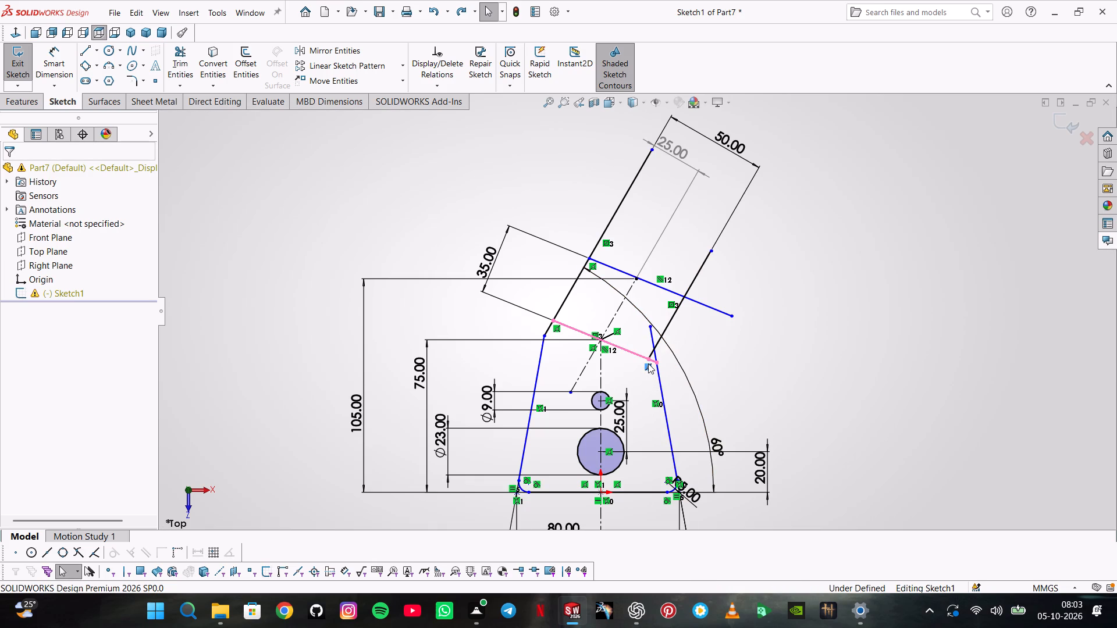
key(Delete)
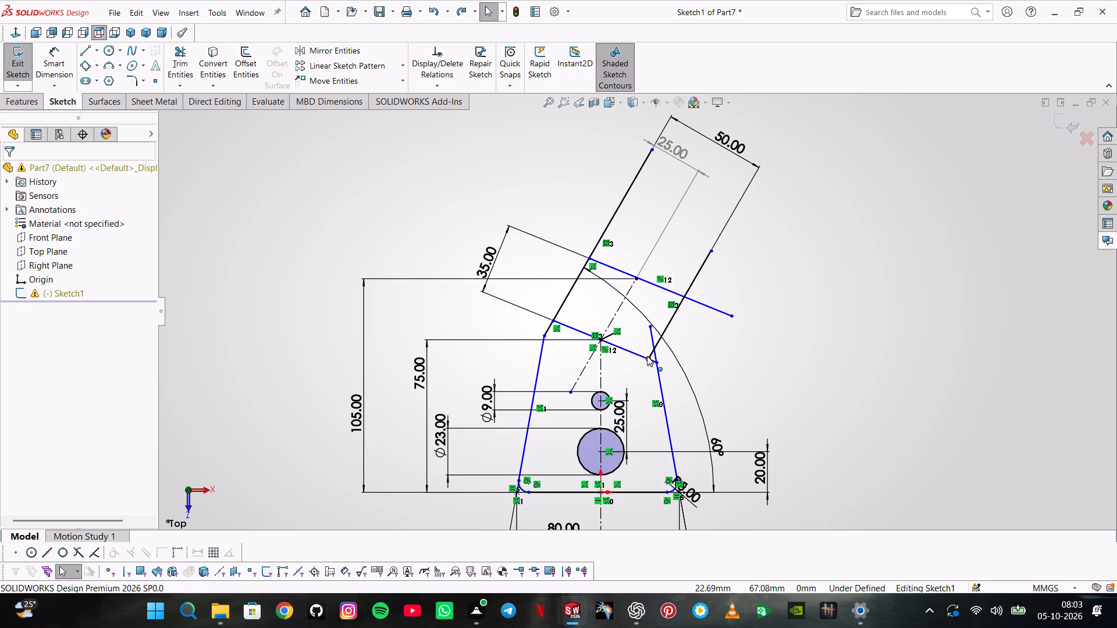
Trim the lower cross line's end past the head's right slanted line and the right tapered side's upper end above that slanted line.
click(176, 53)
scroll(743, 358, down, 1)
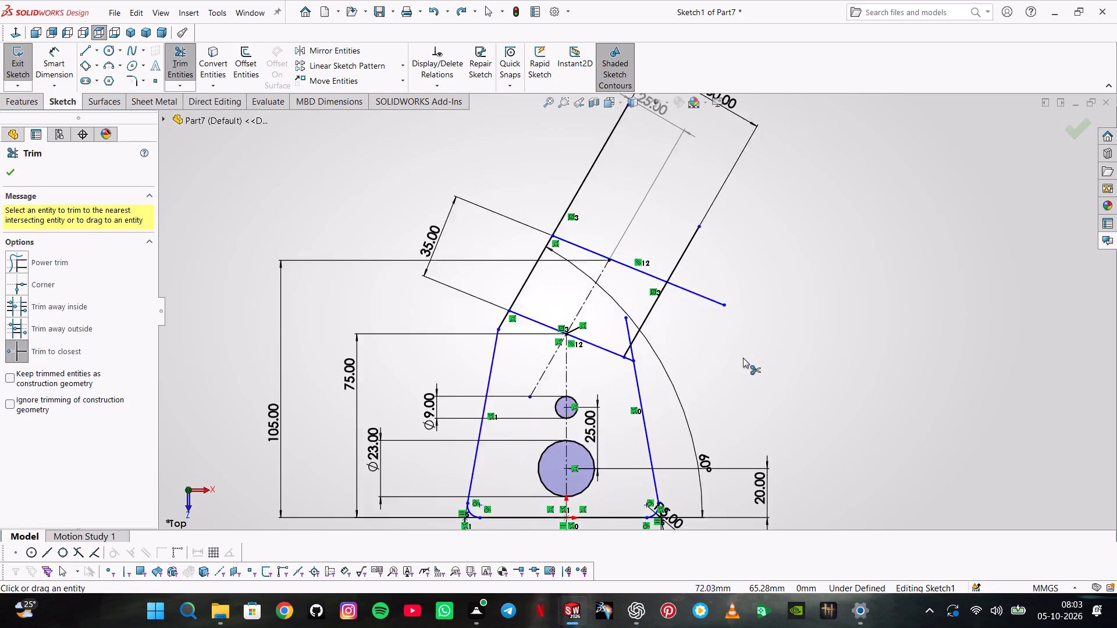
scroll(743, 358, down, 3)
click(520, 349)
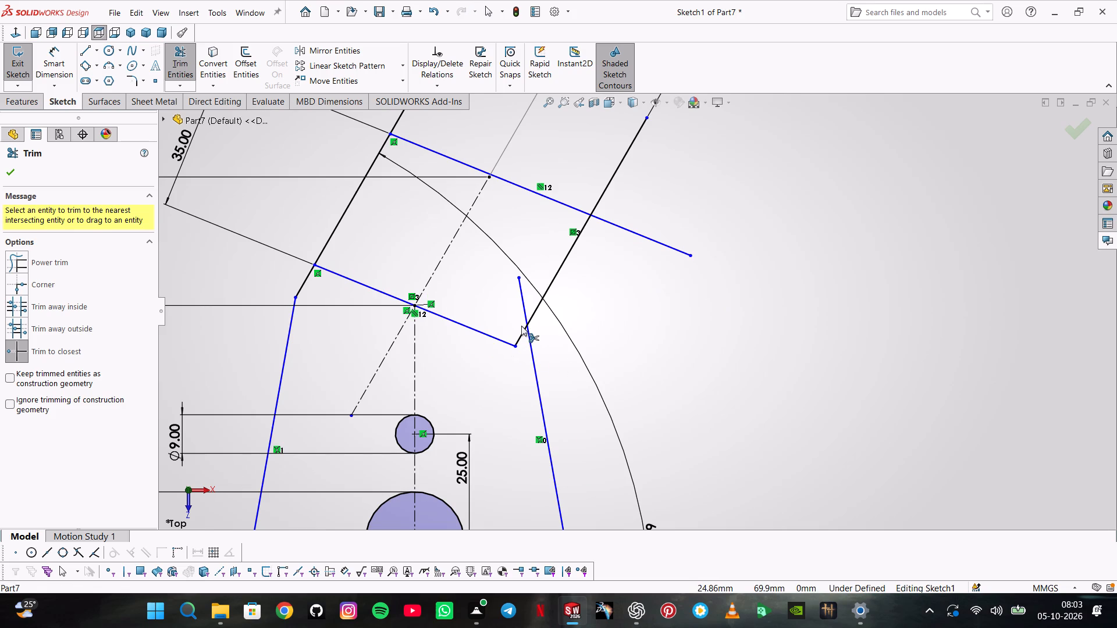
click(521, 308)
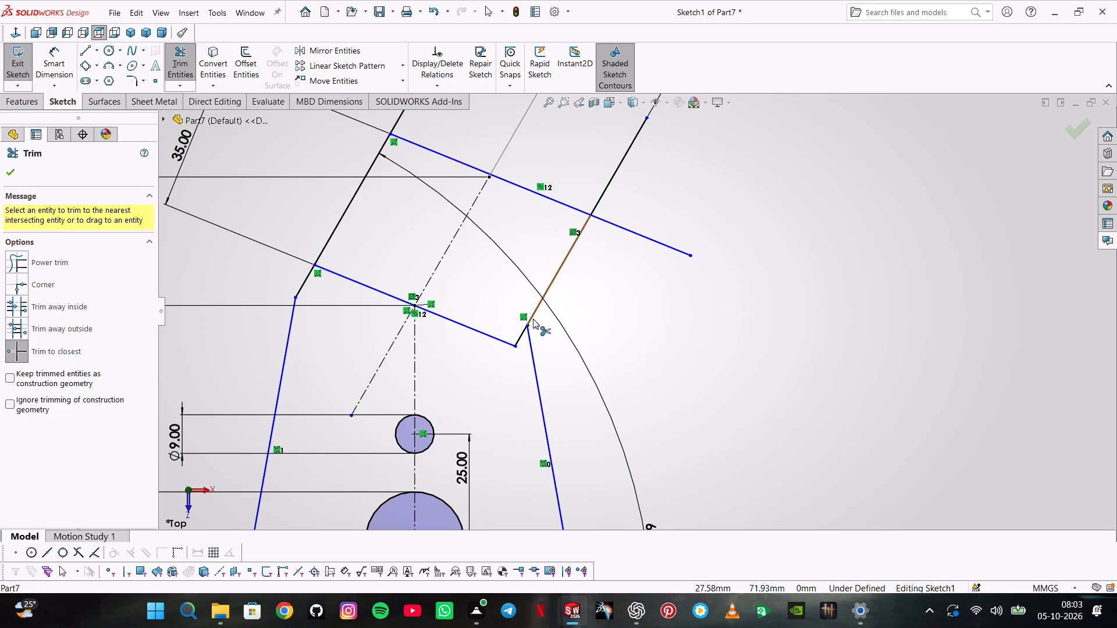
Trim the upper cross line's right overhang and both slanted lines' extensions above it to close the head's outline.
scroll(570, 335, up, 5)
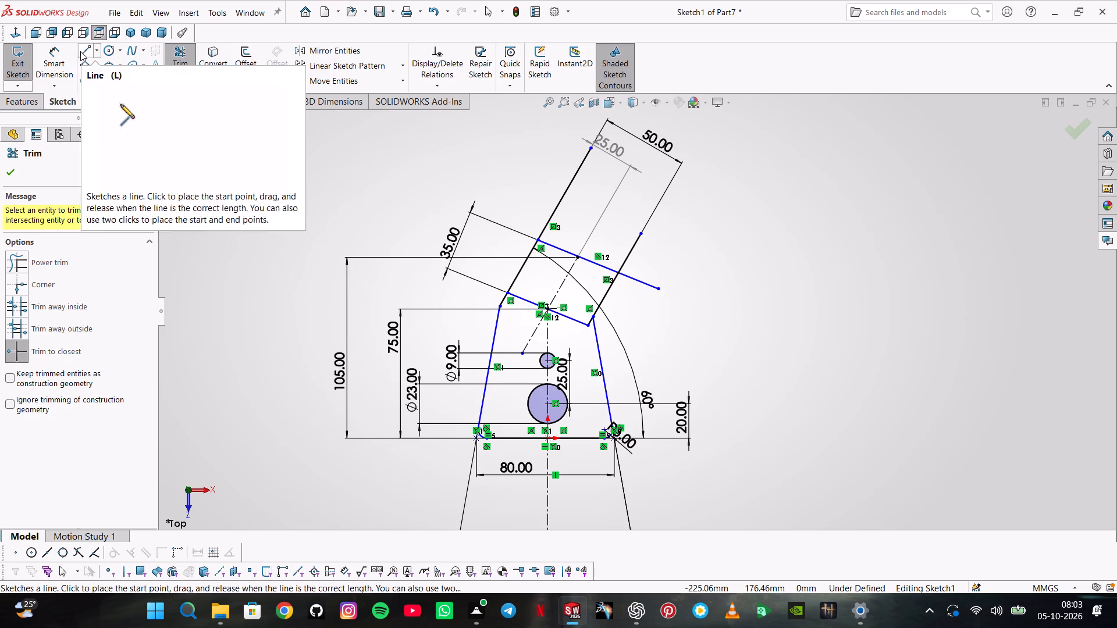
click(642, 283)
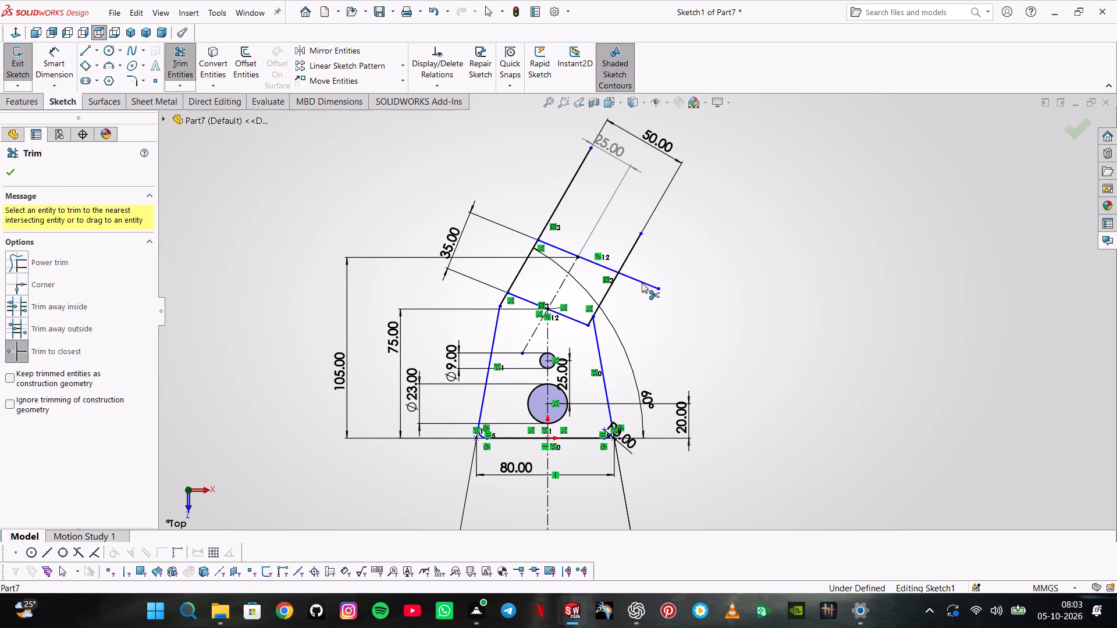
click(632, 244)
click(576, 179)
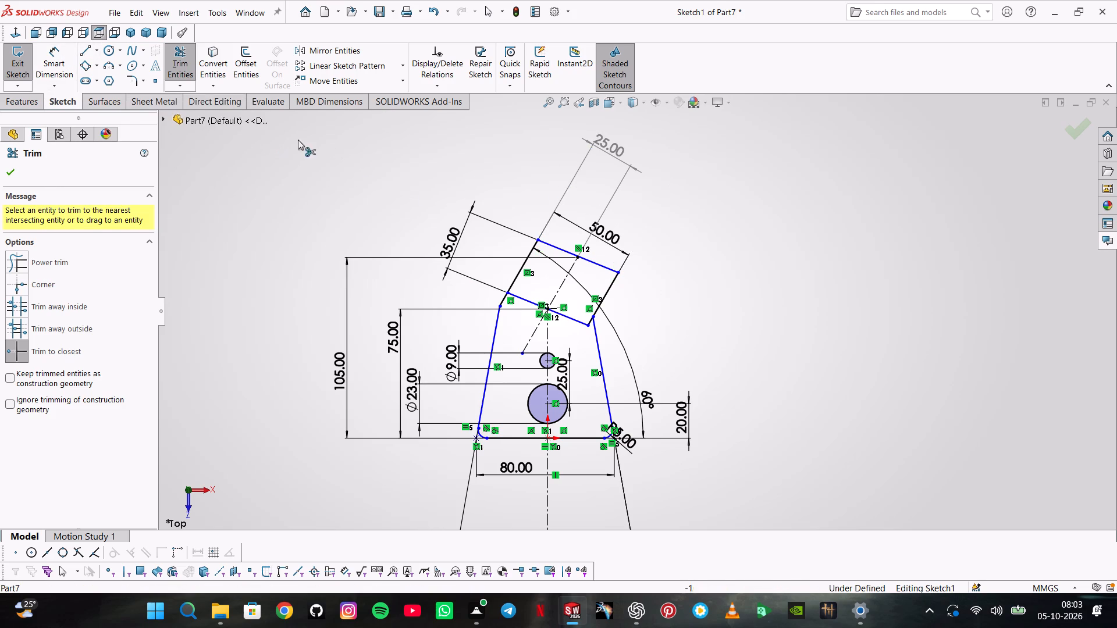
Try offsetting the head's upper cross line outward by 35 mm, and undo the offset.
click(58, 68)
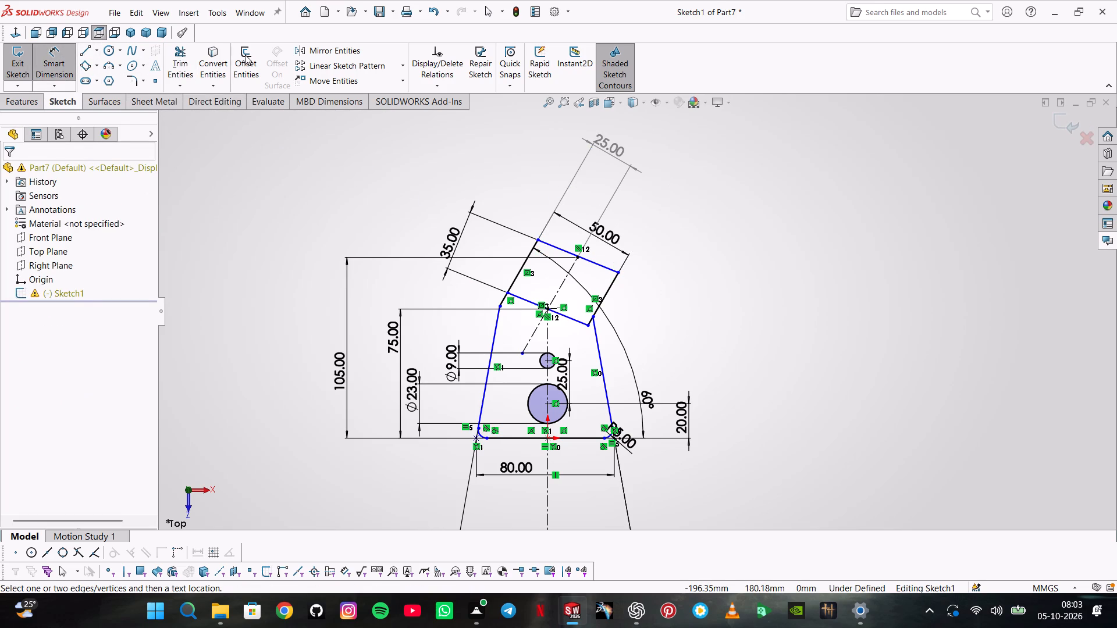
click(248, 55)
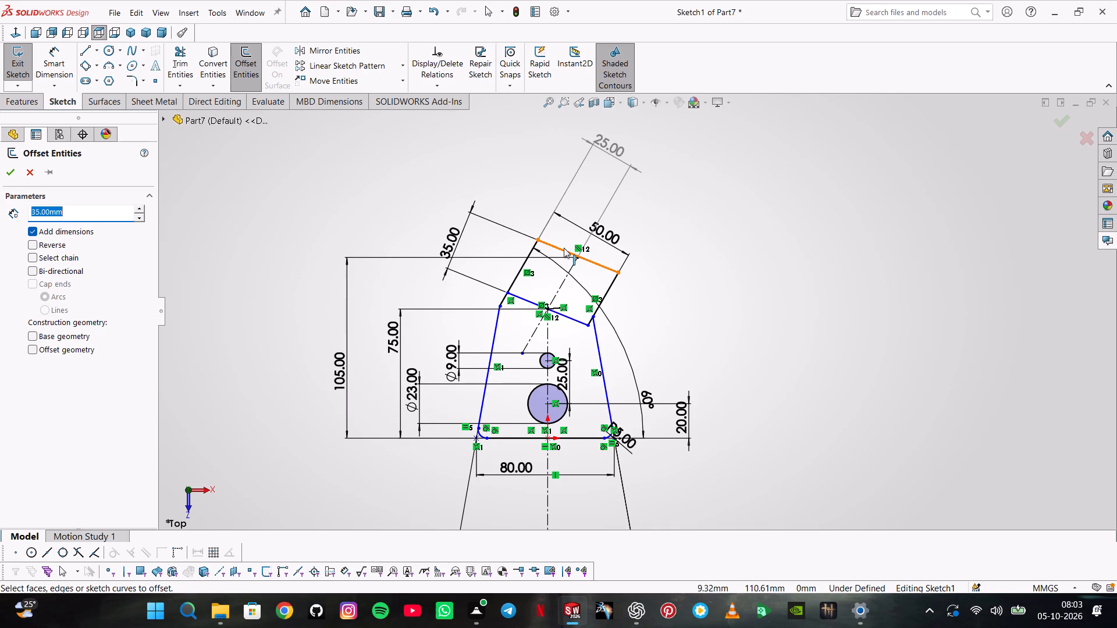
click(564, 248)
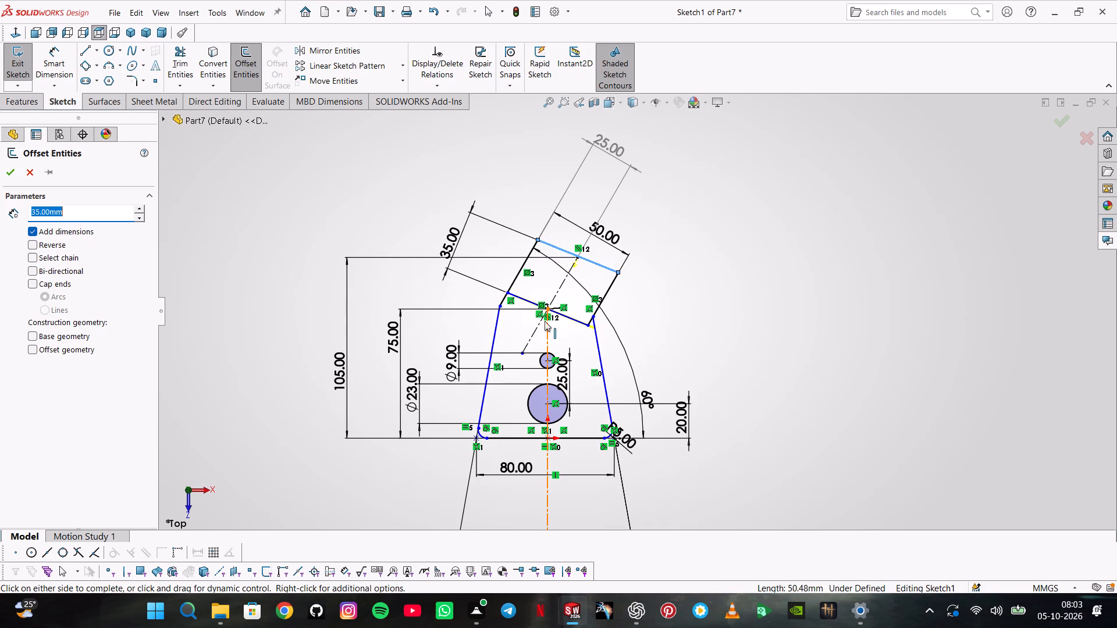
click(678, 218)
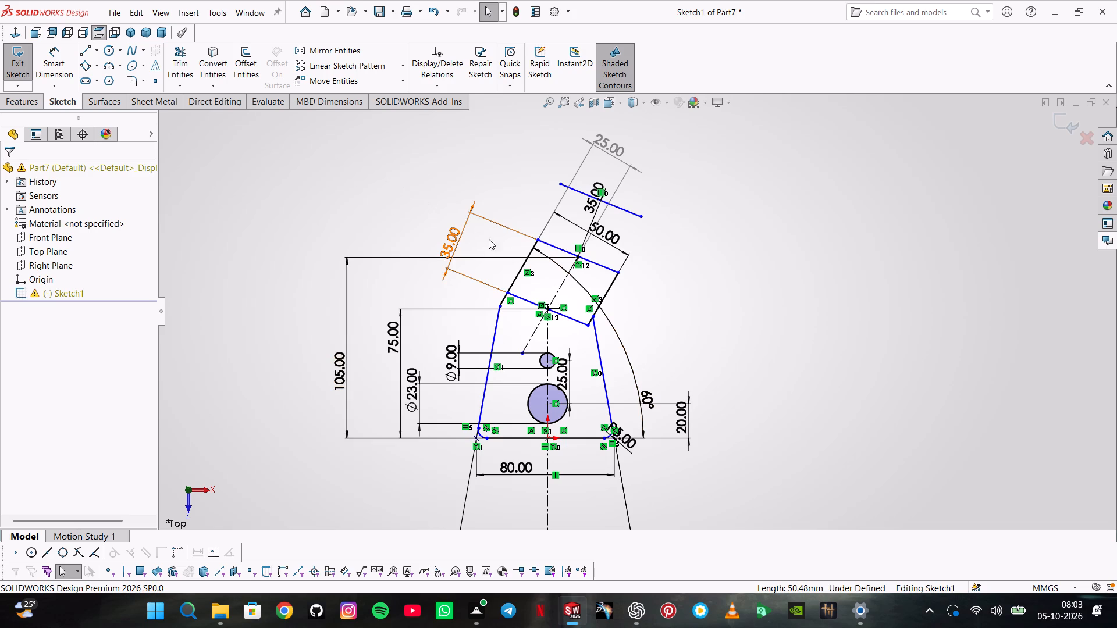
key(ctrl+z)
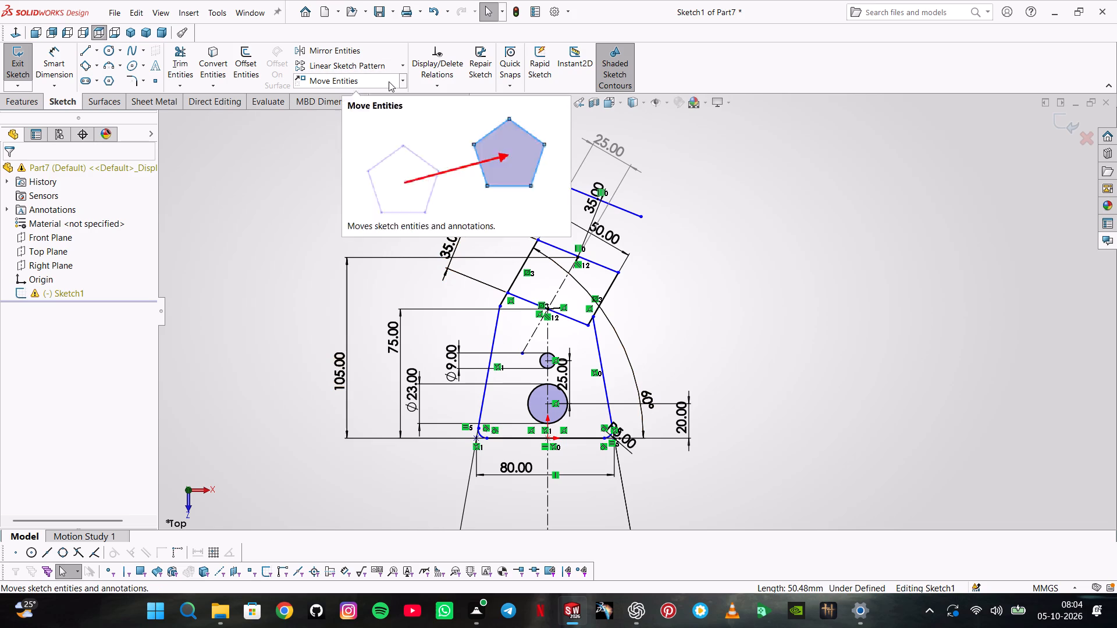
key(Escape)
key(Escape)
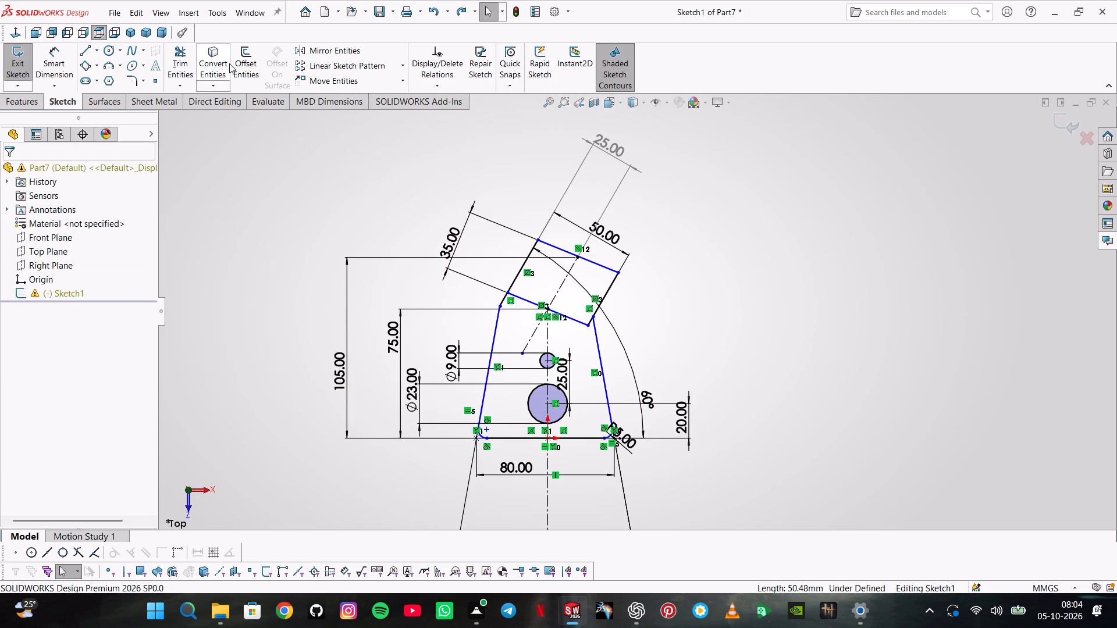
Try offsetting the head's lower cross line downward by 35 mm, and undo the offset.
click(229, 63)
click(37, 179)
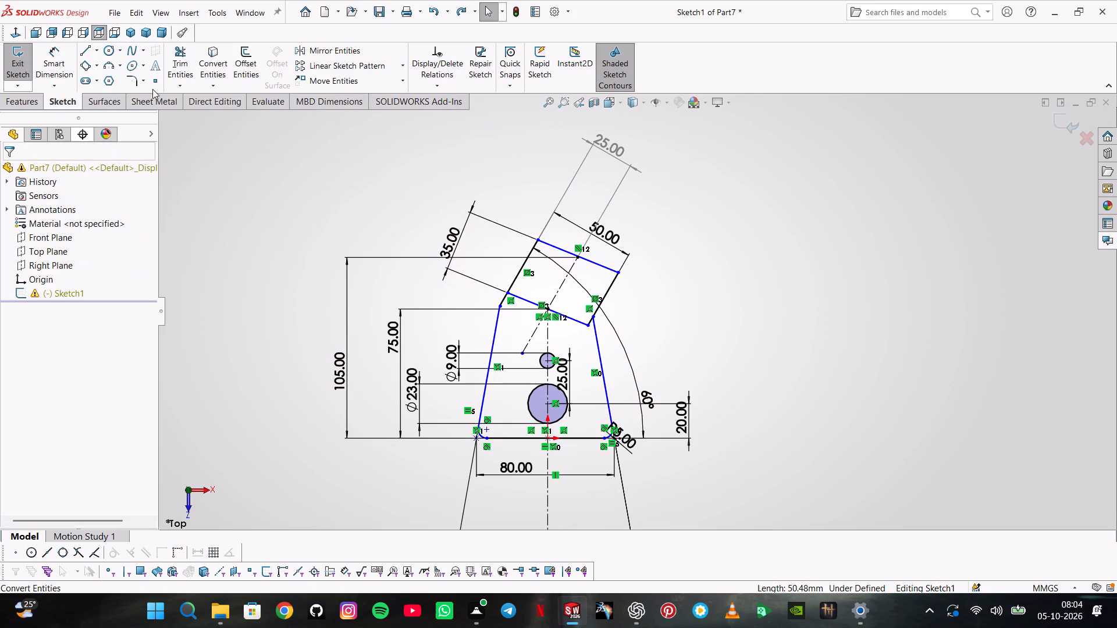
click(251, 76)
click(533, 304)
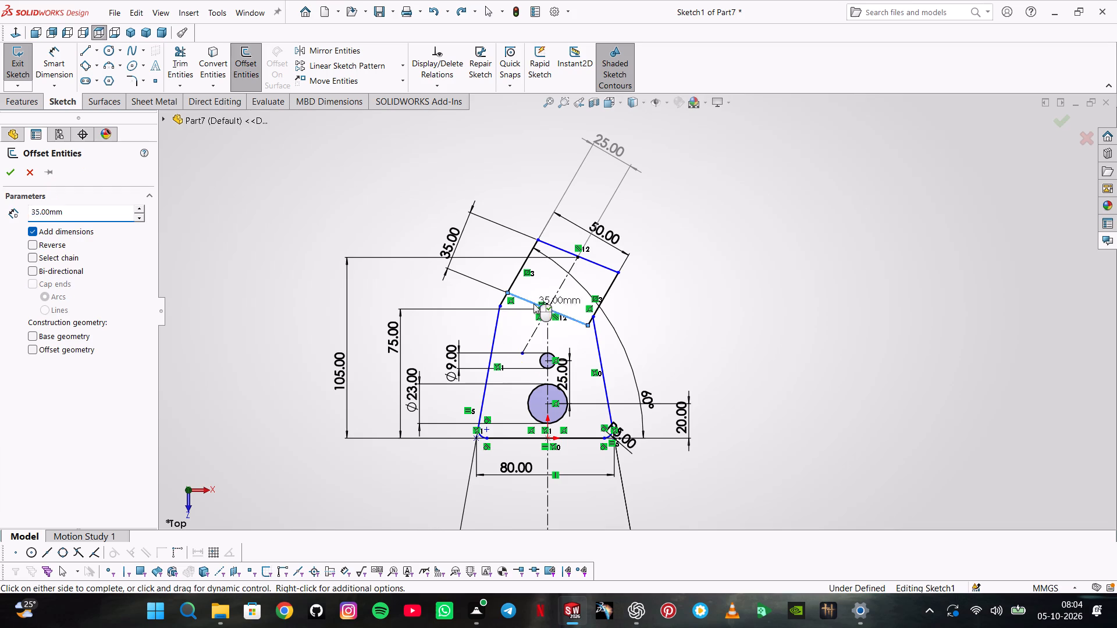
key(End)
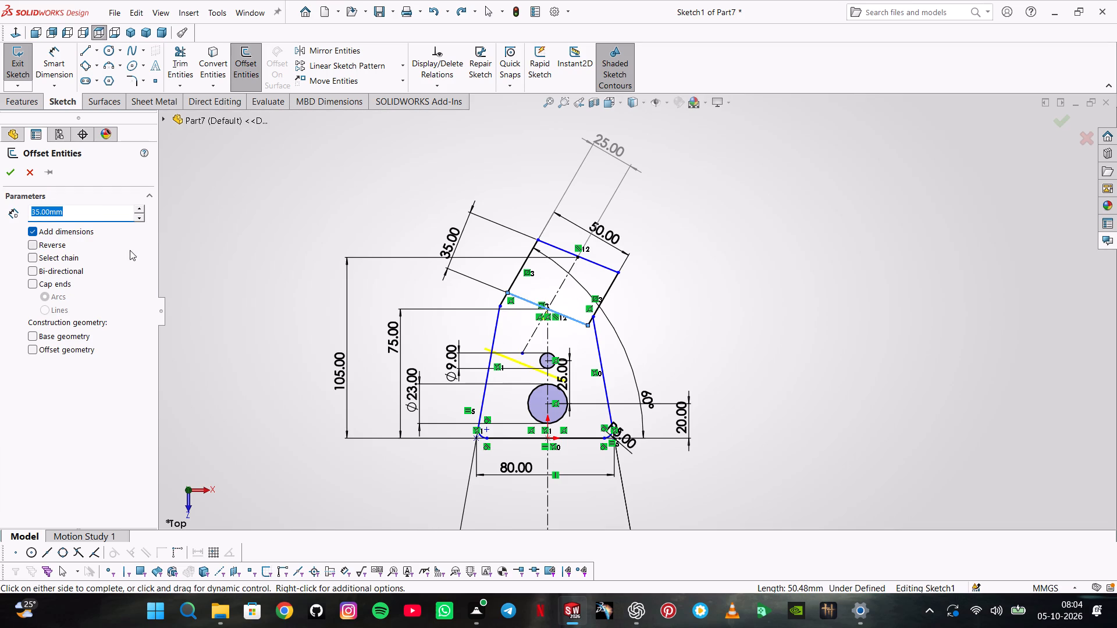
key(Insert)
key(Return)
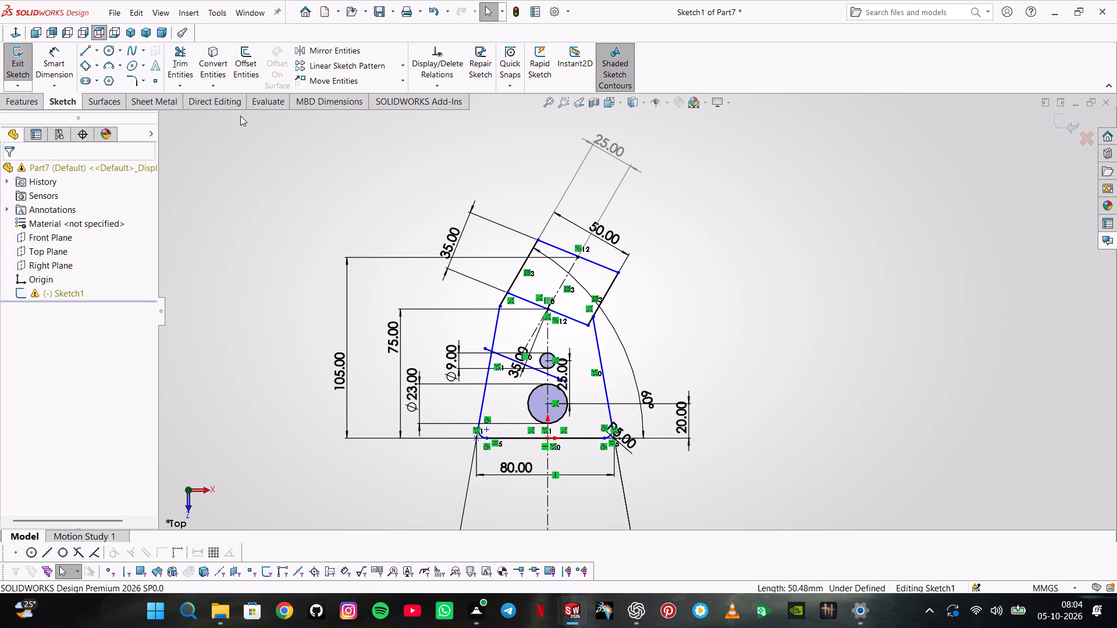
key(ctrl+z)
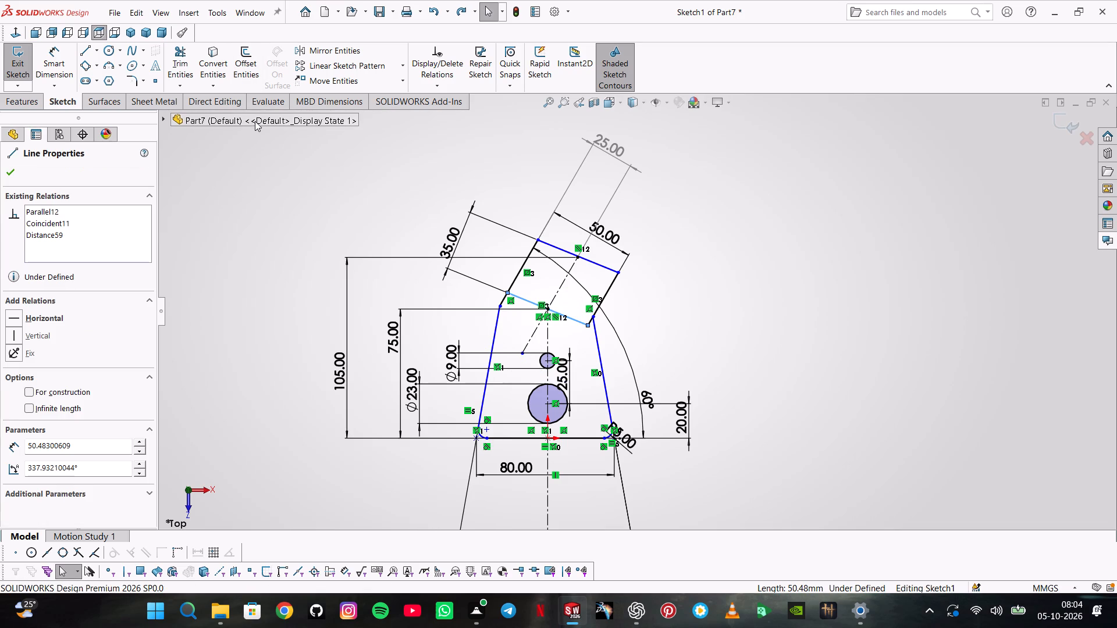
Offset the head's lower cross line by 10 mm in the reversed direction, into the head.
click(251, 59)
key(End)
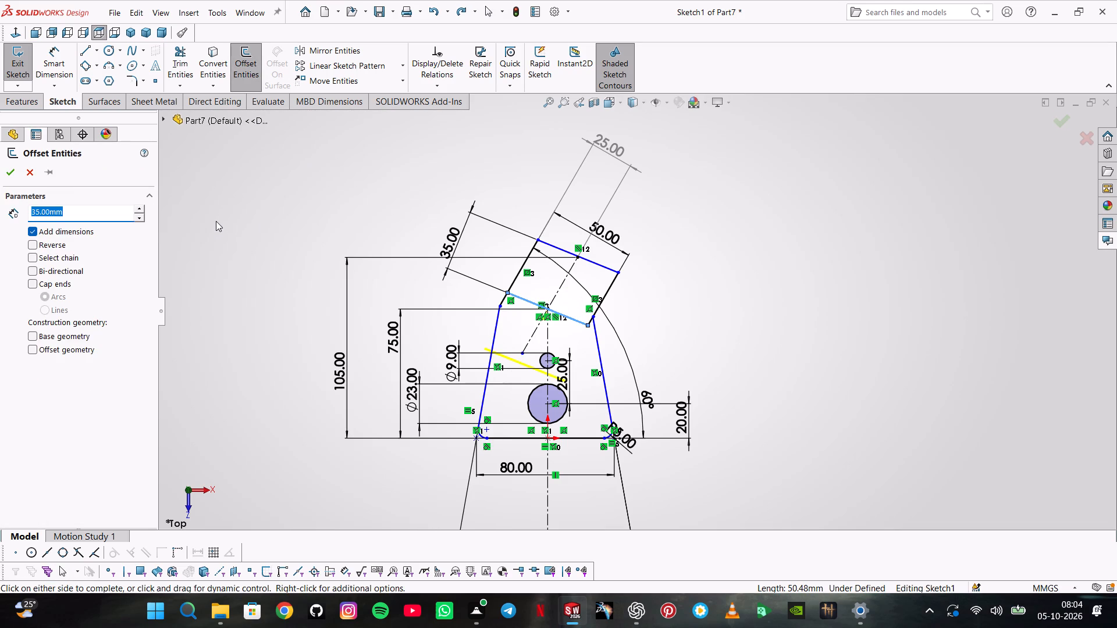
key(Insert)
text(10)
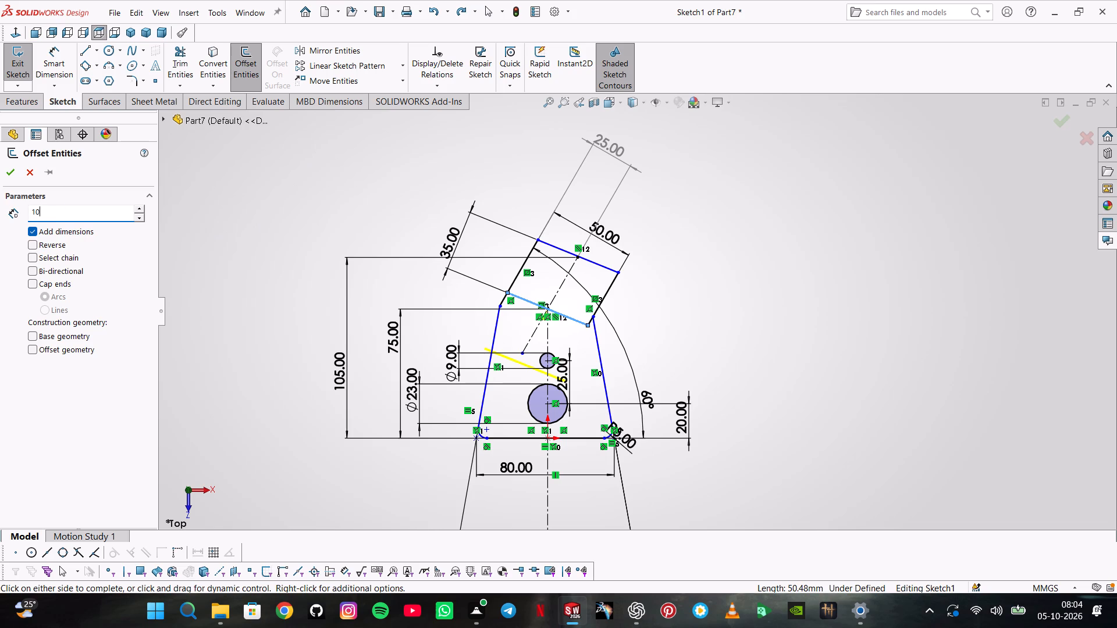
key(Return)
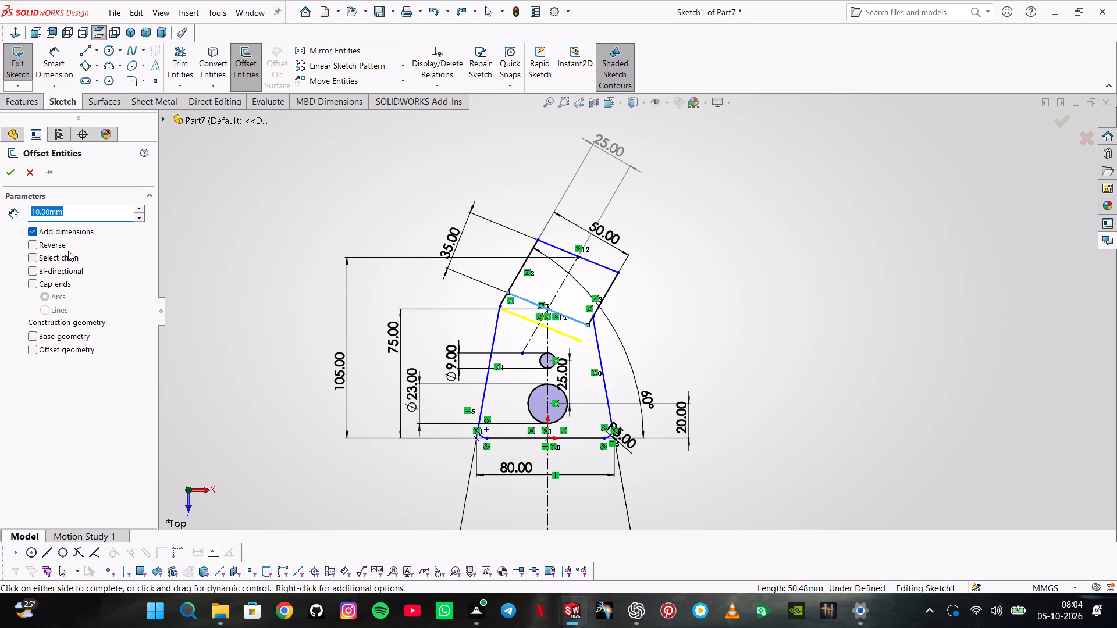
click(64, 247)
click(10, 173)
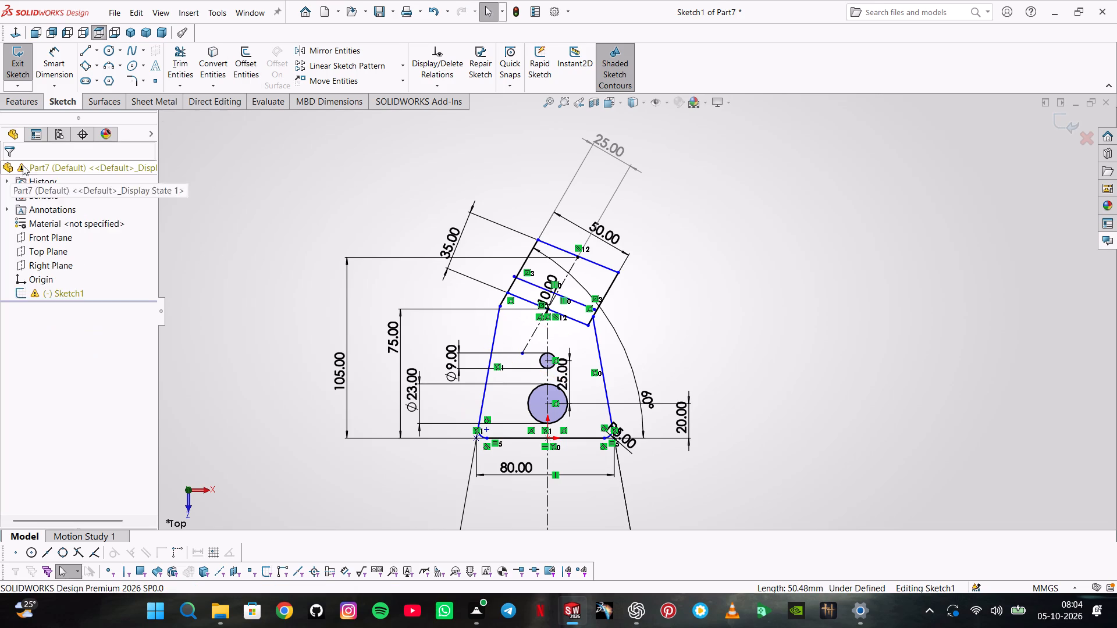
Offset the head's left slanted line inward by 10 mm.
click(57, 76)
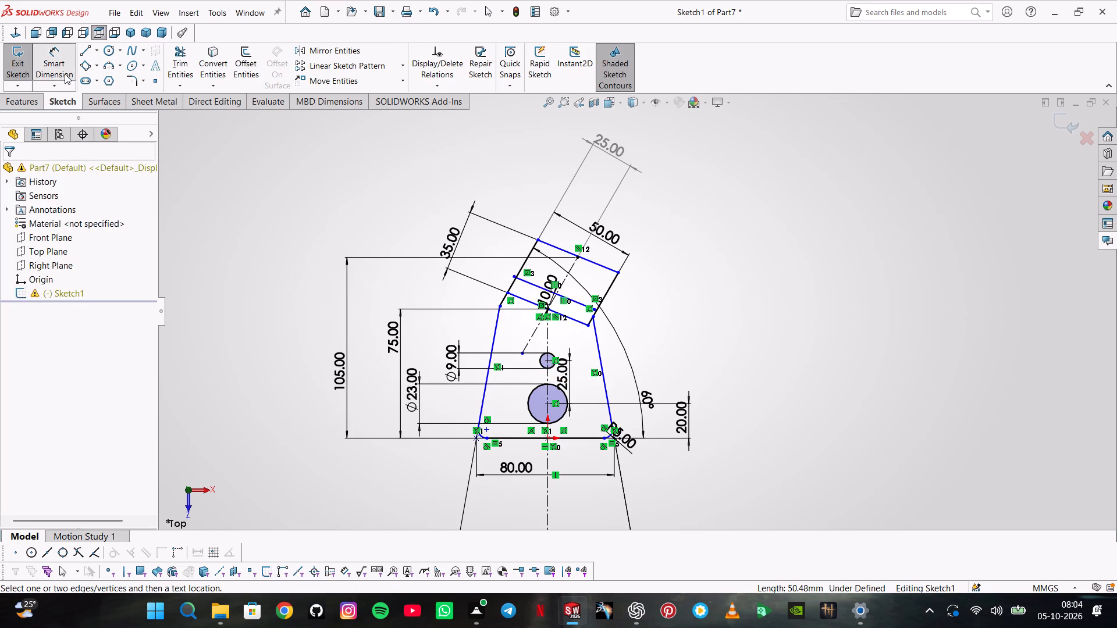
click(65, 74)
click(232, 58)
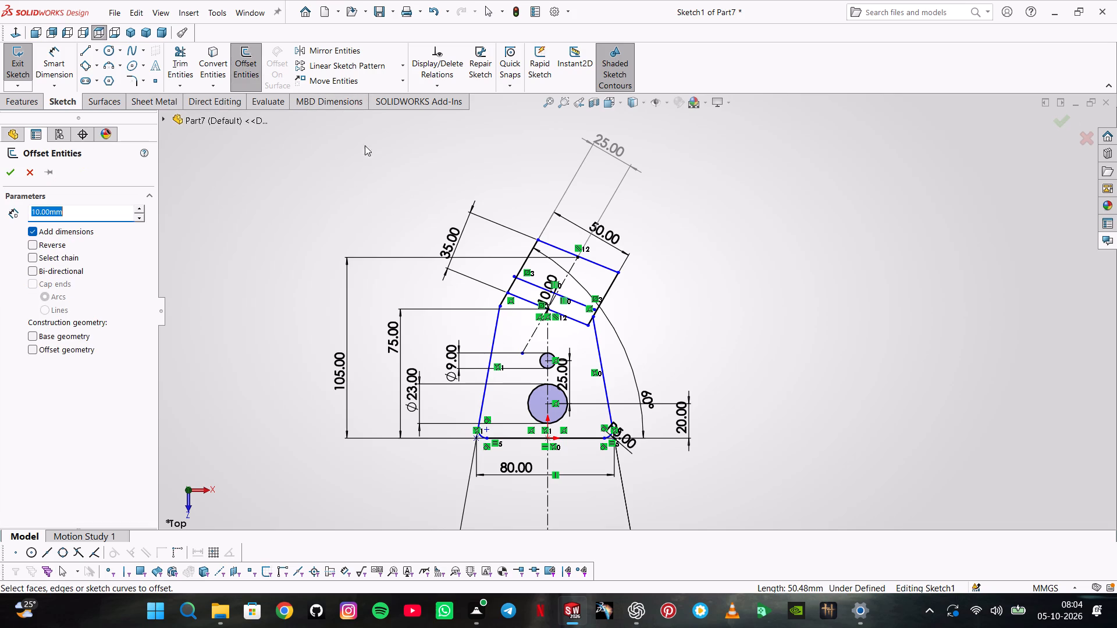
click(532, 253)
click(66, 247)
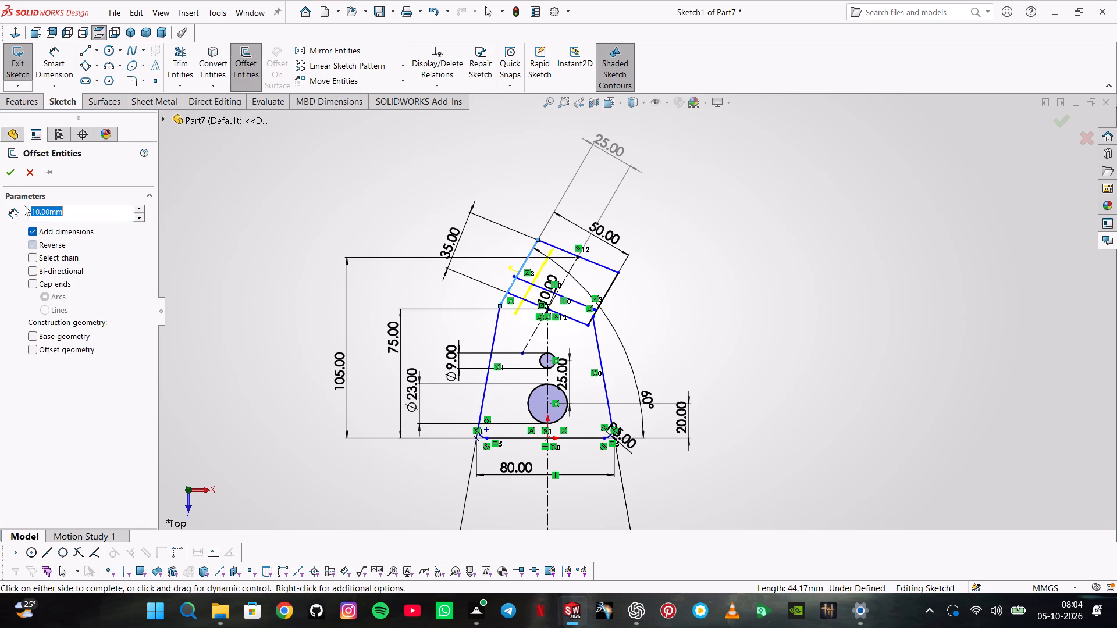
click(8, 176)
Offset the head's right slanted line by 10 mm in the reversed direction, into the head.
click(244, 73)
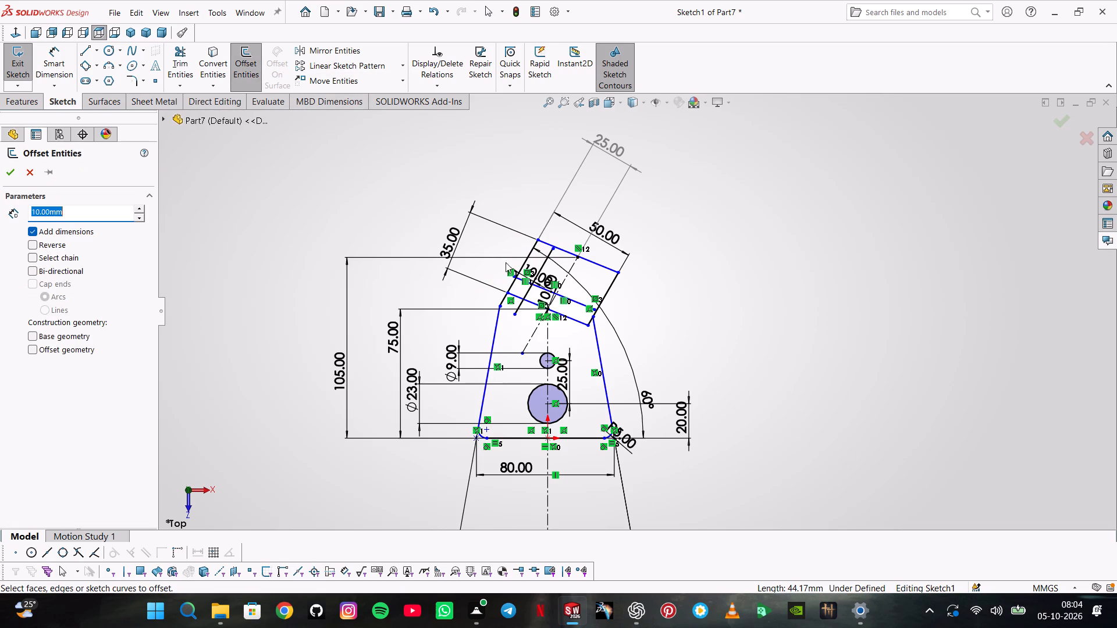
click(610, 286)
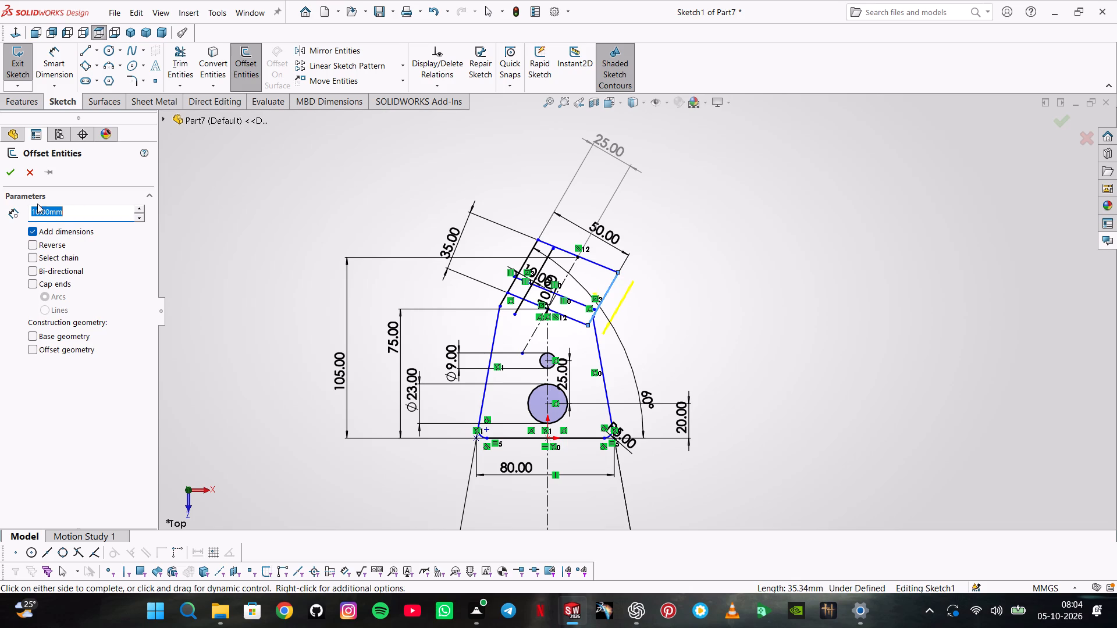
click(46, 243)
click(16, 173)
click(370, 182)
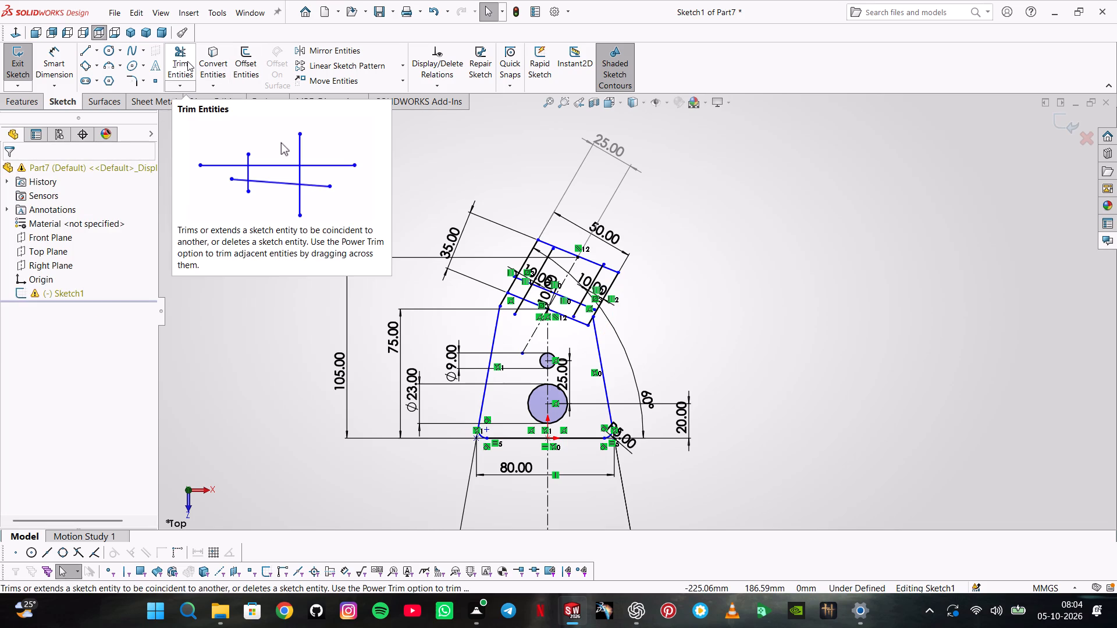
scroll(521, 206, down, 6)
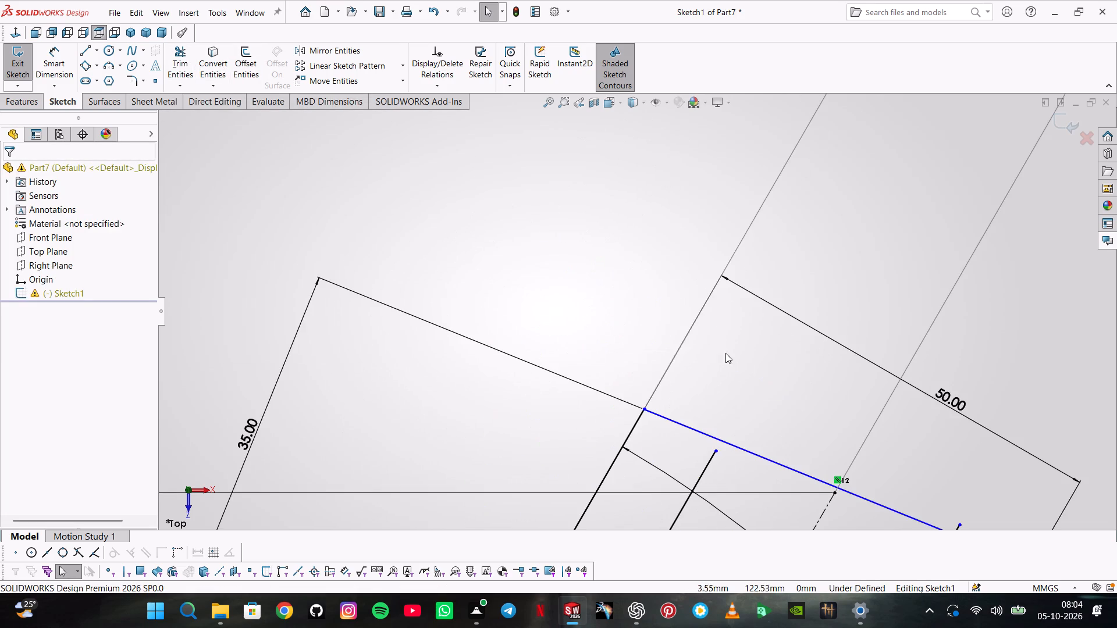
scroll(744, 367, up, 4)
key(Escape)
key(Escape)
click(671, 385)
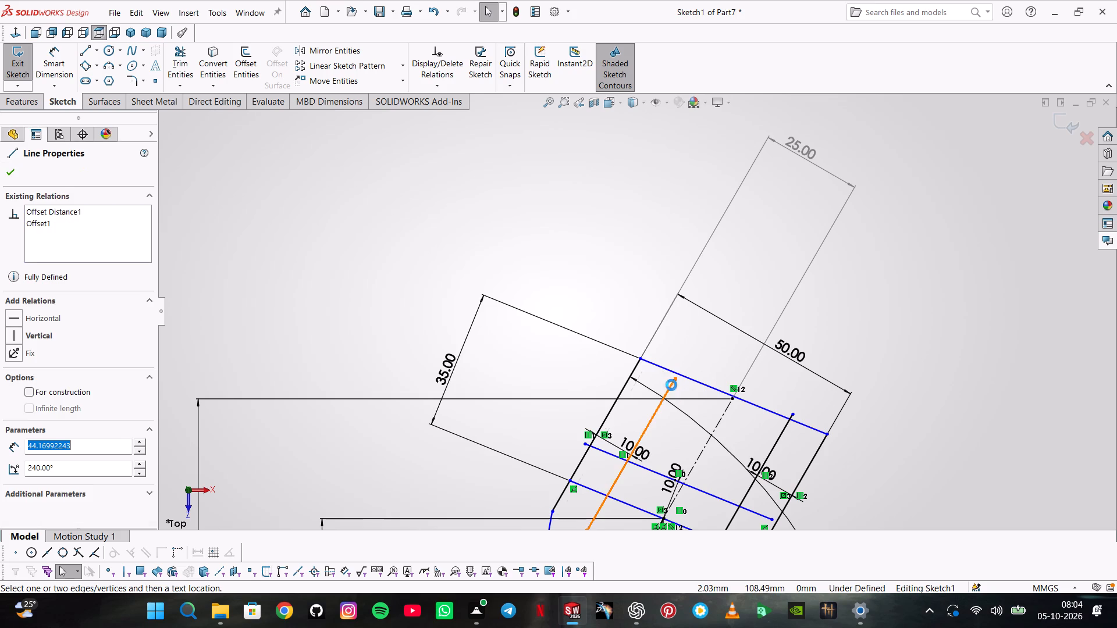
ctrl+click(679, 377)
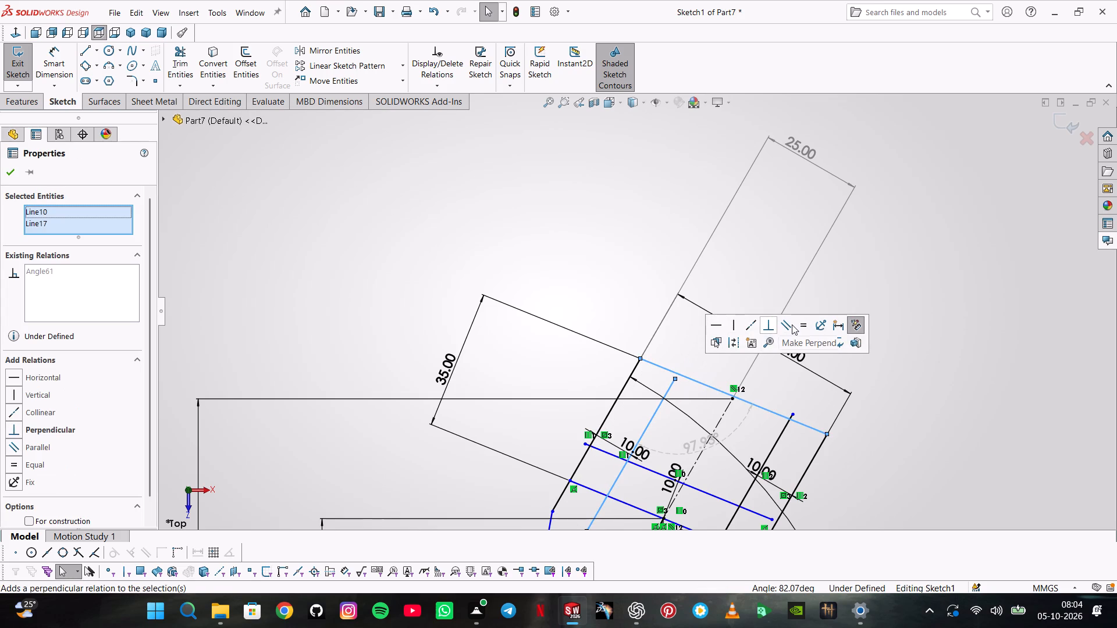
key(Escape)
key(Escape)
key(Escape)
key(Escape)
Make the upper endpoint of the left inner offset line coincident with the head's upper cross line.
click(689, 376)
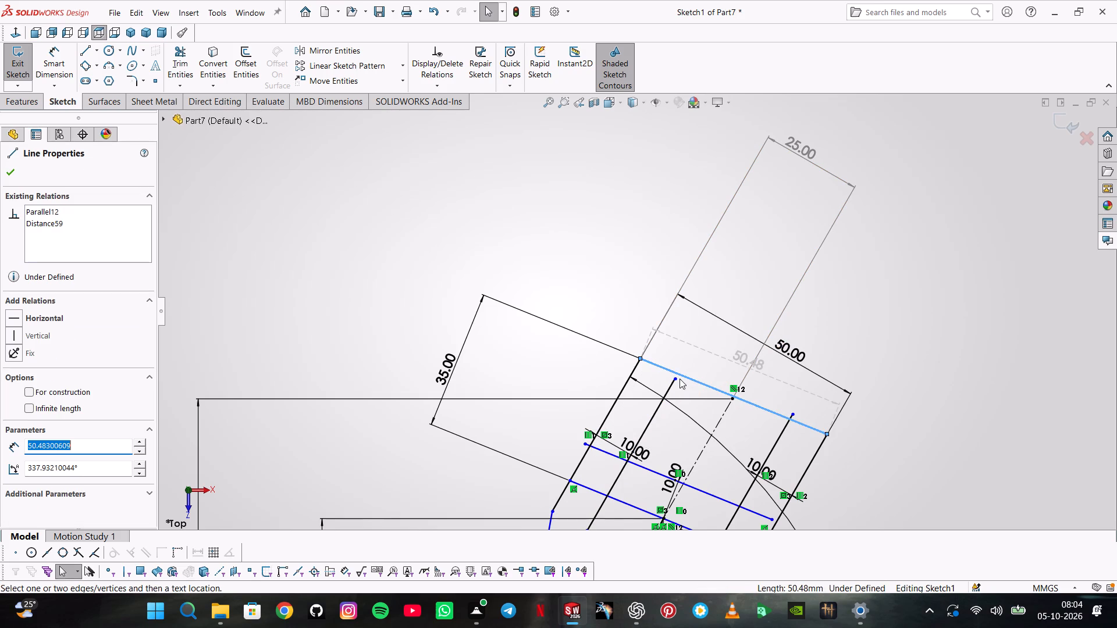
ctrl+click(677, 379)
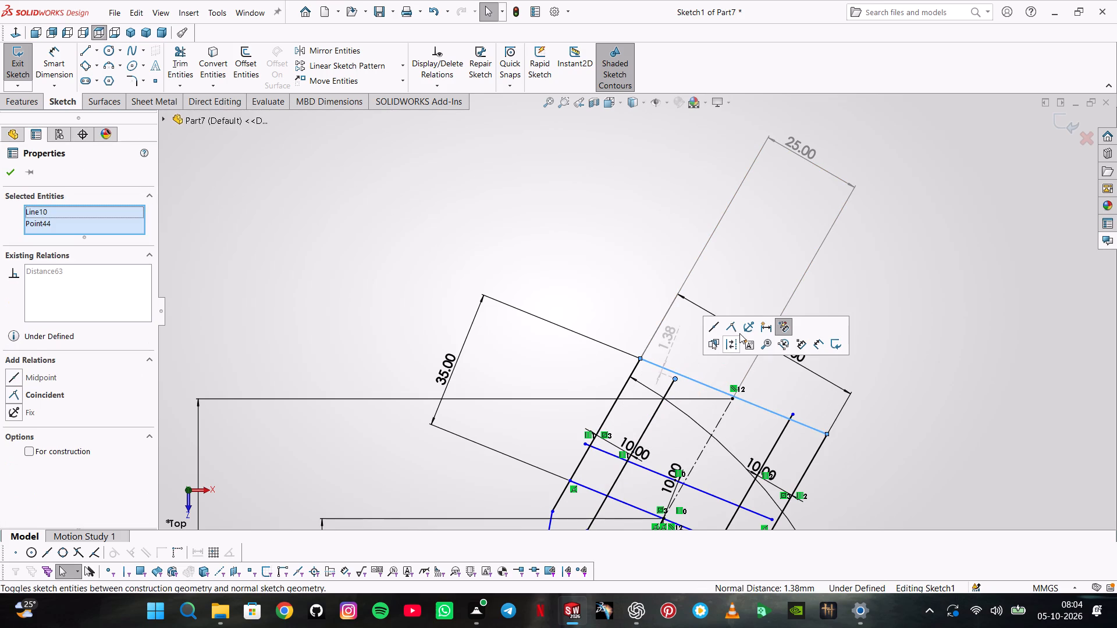
click(739, 333)
click(621, 316)
Trim the left offset line's overhang below the head and the upper cross line between the two slanted offset lines.
scroll(781, 437, up, 2)
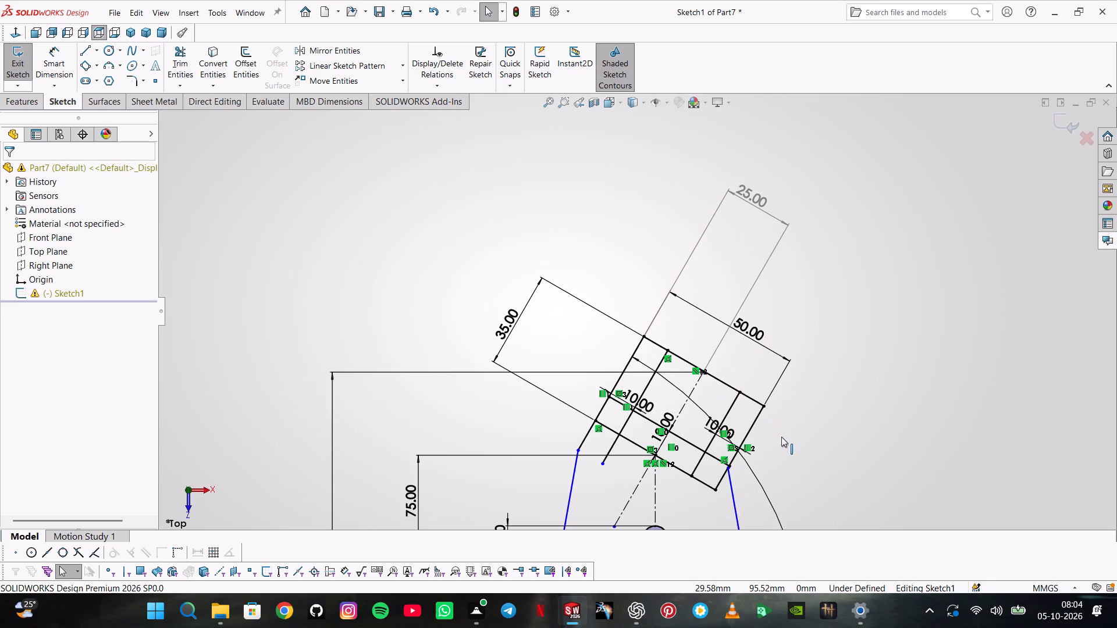
scroll(645, 476, up, 2)
scroll(658, 401, down, 4)
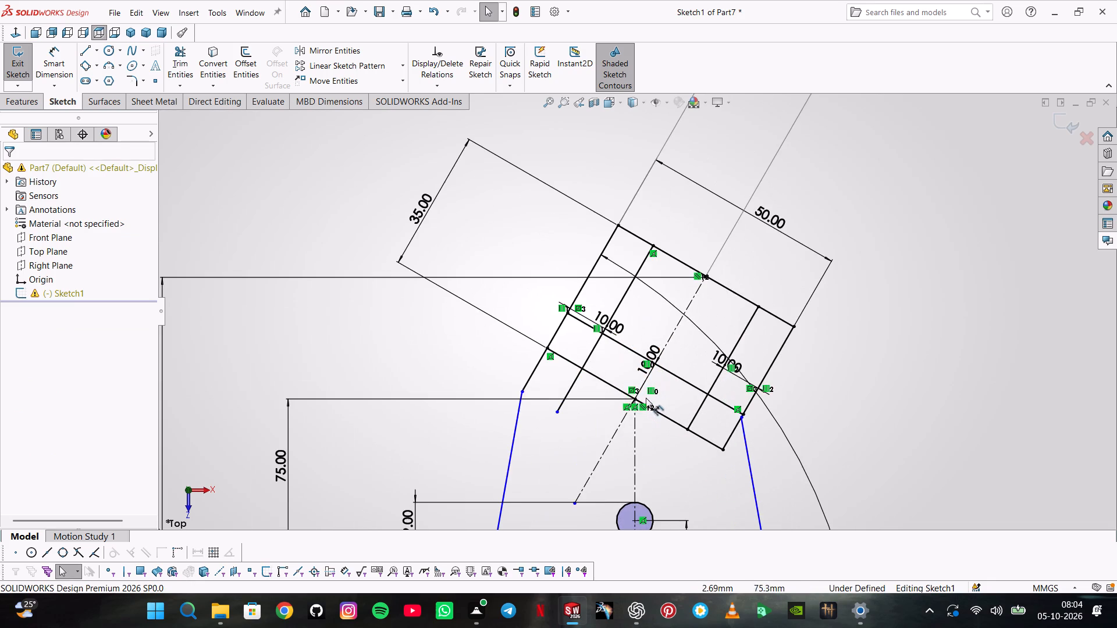
key(Escape)
click(187, 67)
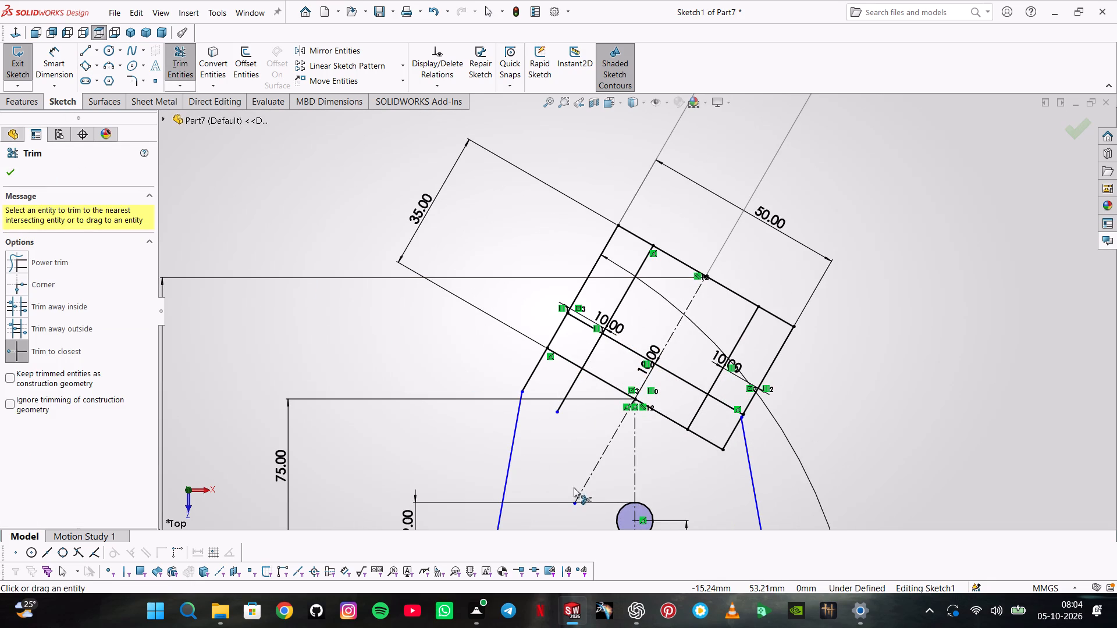
click(570, 388)
scroll(655, 428, down, 3)
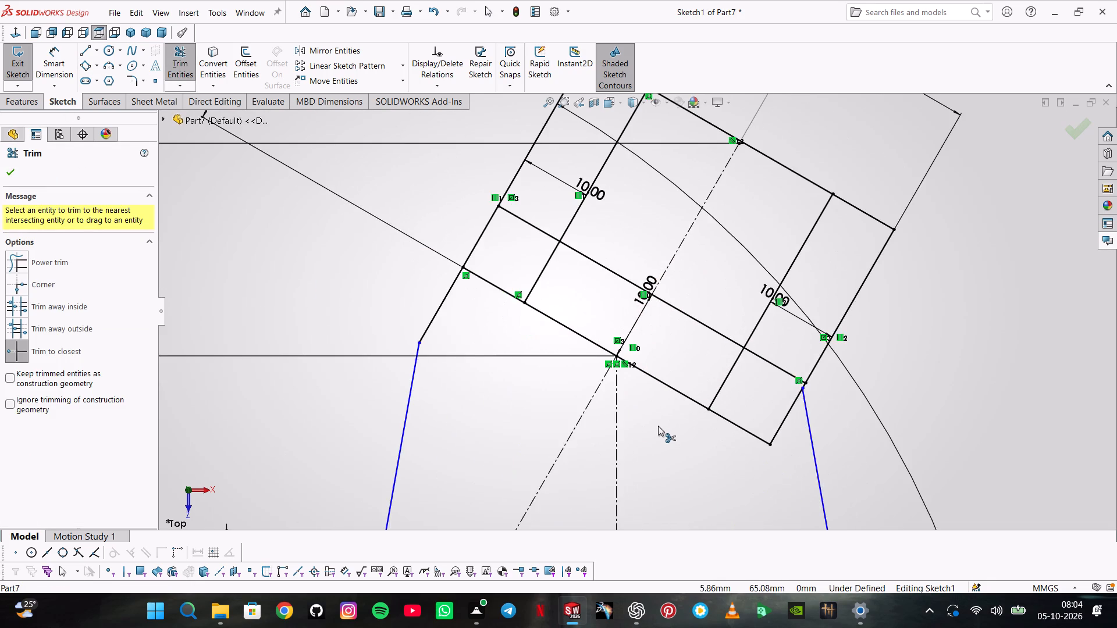
scroll(692, 362, up, 3)
click(717, 227)
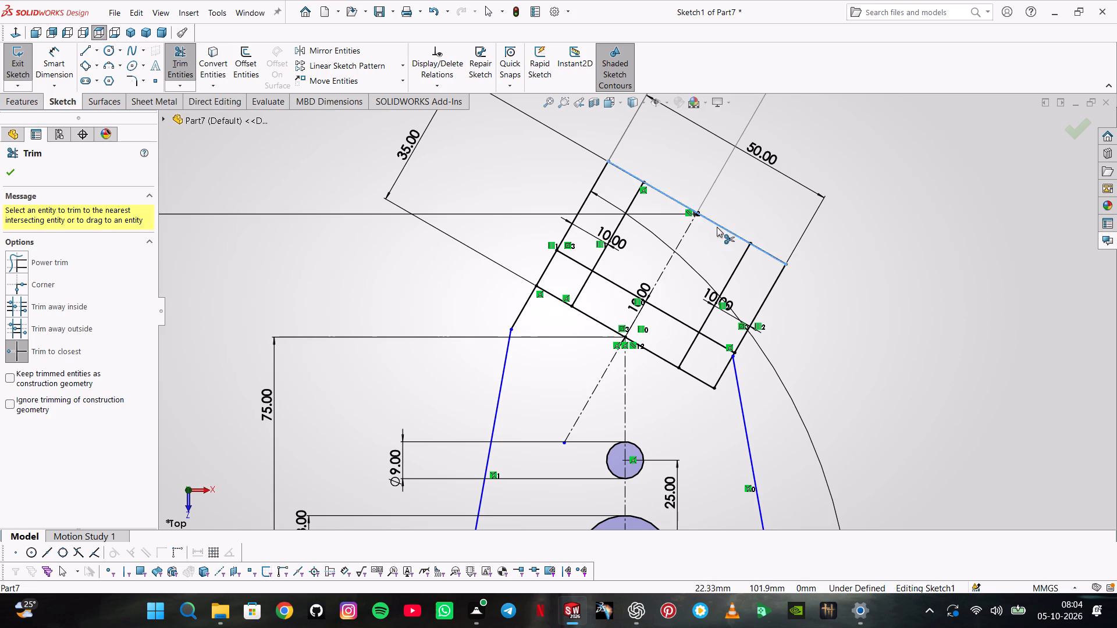
Trim the offset line segments below and beside the slot floor, leaving a U-shaped slot in the head.
click(581, 287)
click(577, 262)
click(691, 337)
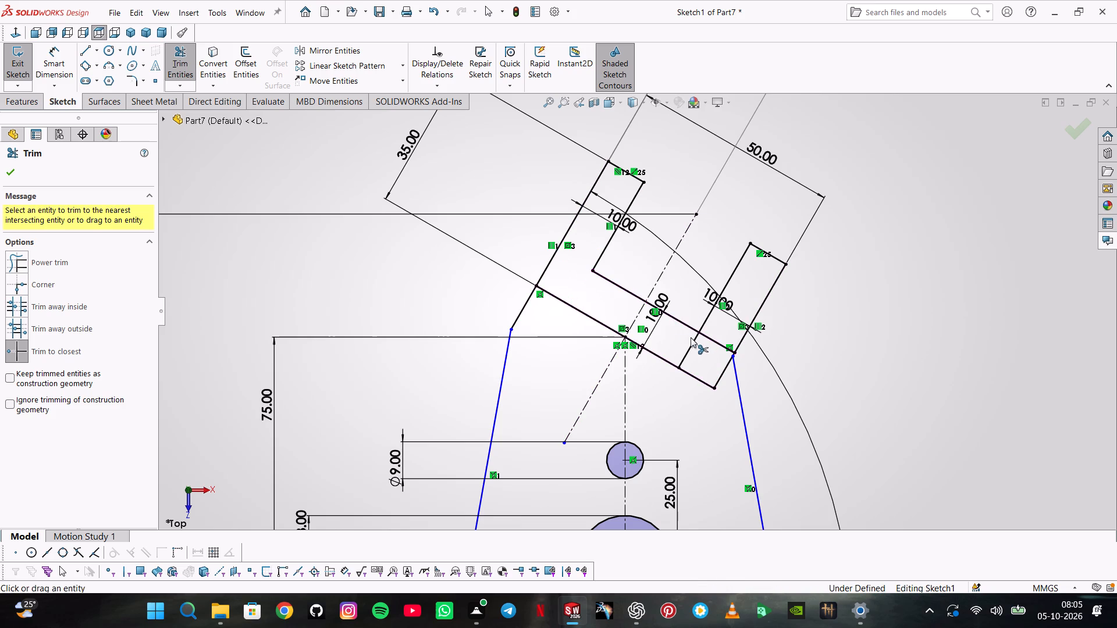
click(692, 341)
click(707, 341)
click(712, 338)
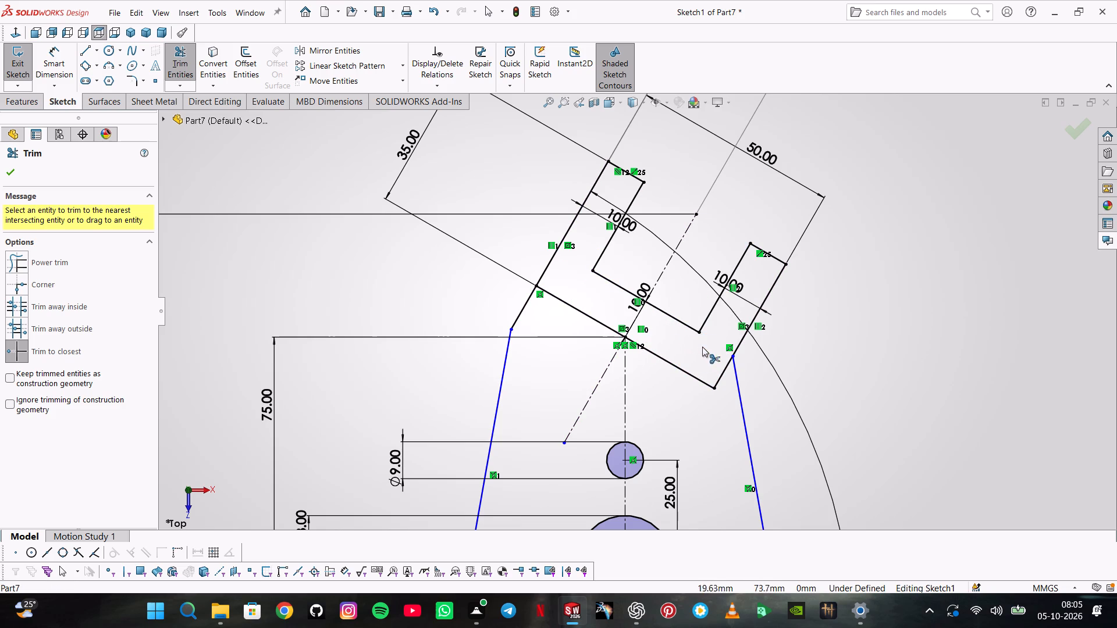
scroll(673, 370, up, 2)
key(Escape)
key(Escape)
key(Escape)
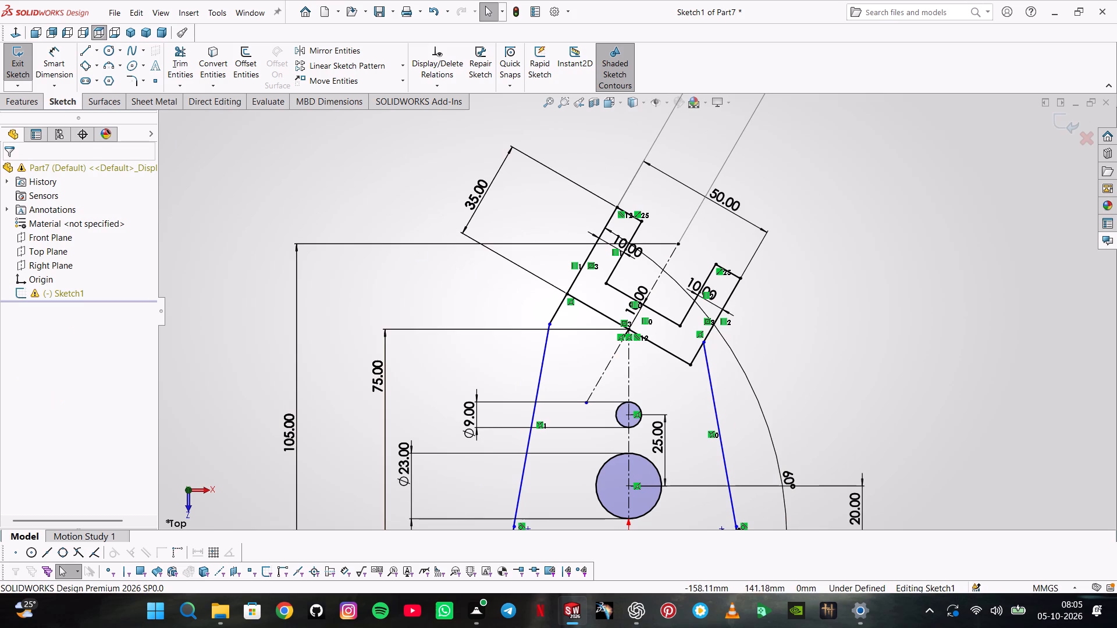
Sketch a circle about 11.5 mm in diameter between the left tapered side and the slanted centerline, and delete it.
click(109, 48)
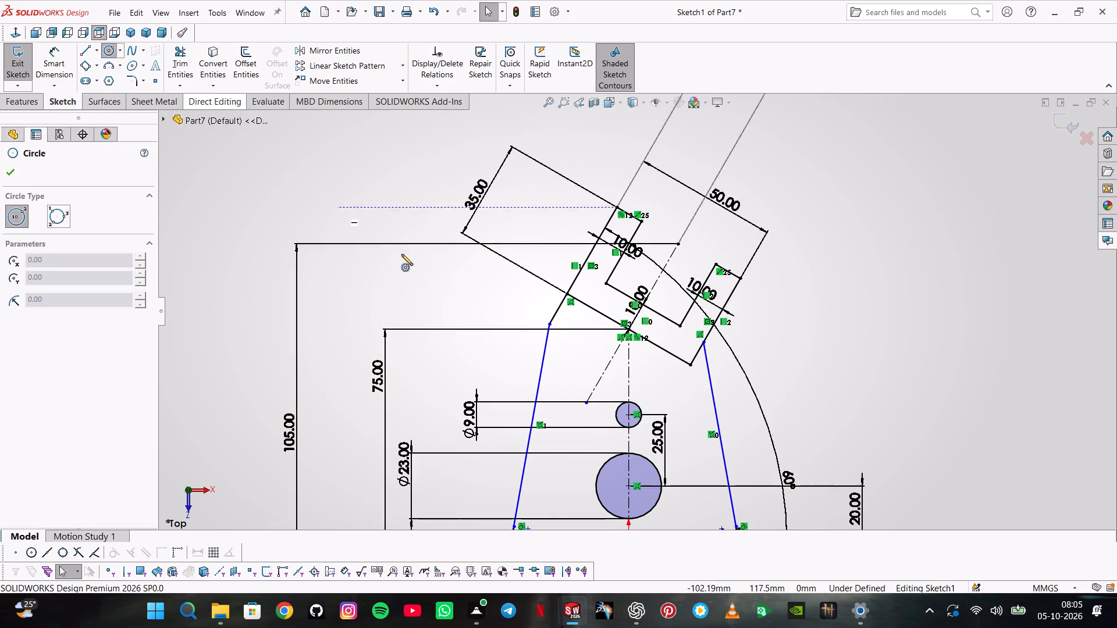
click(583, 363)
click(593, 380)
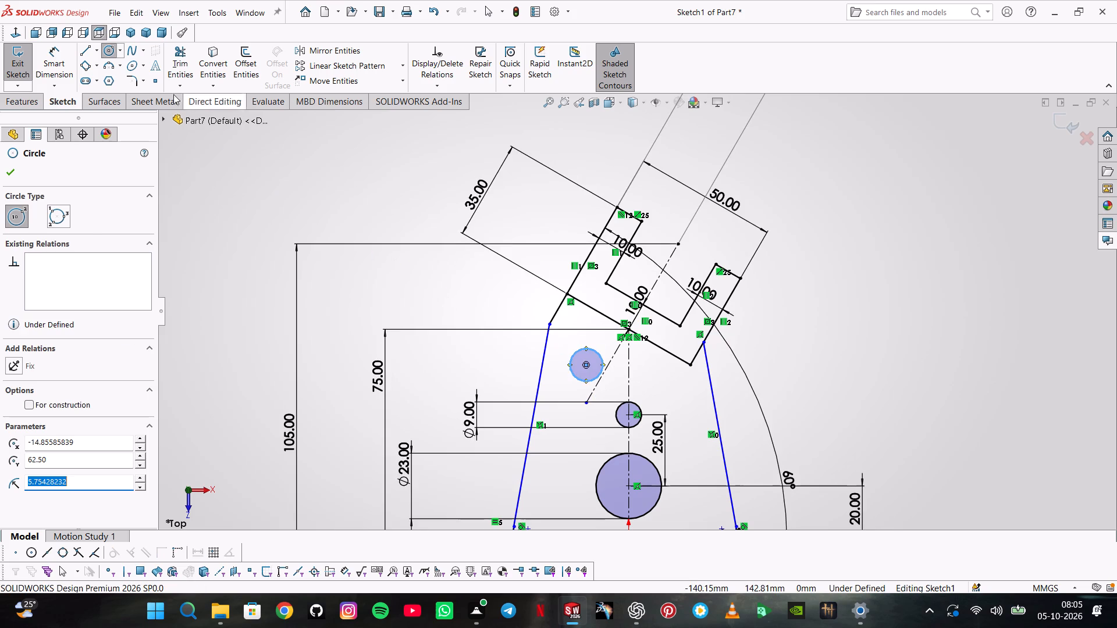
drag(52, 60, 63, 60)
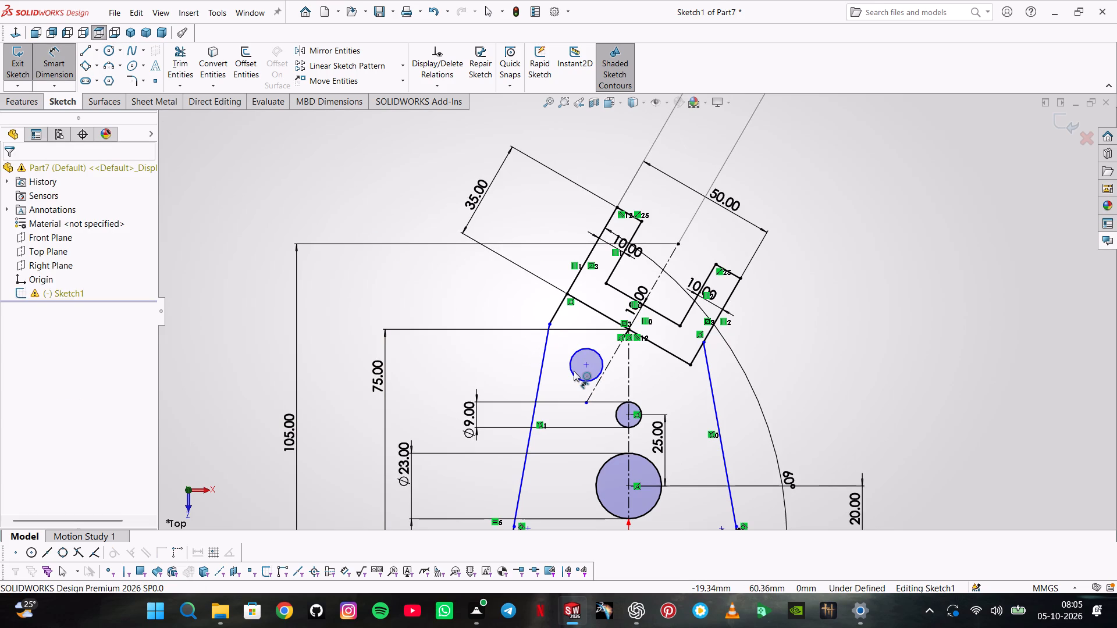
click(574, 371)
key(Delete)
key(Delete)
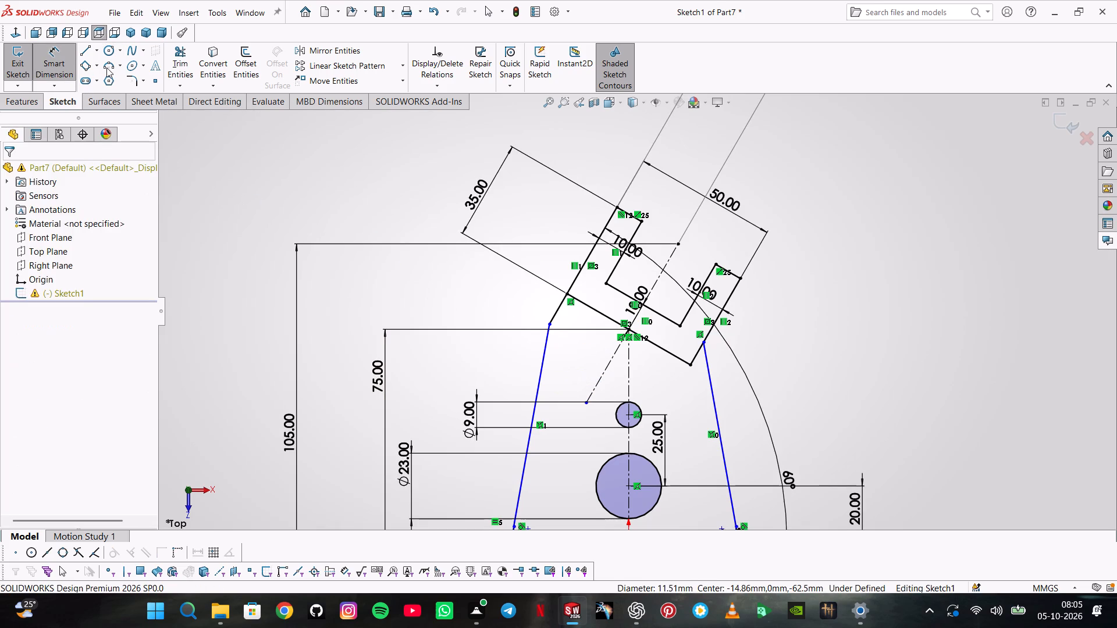
Fillet the corner between the left tapered side and the head's left slanted line with a 35 mm radius.
click(127, 80)
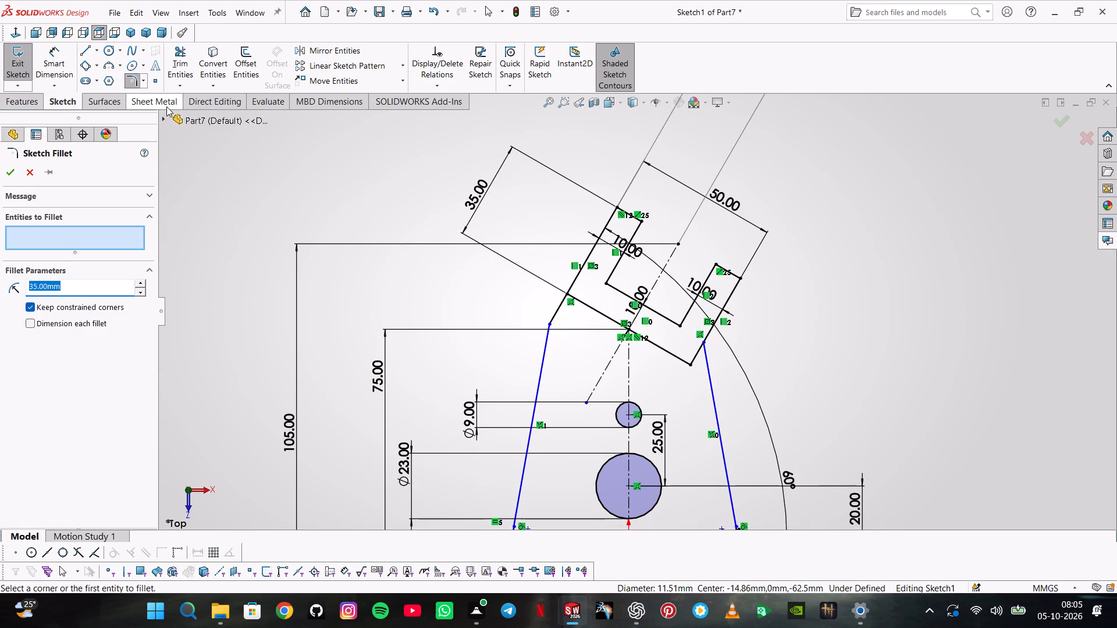
key(3)
key(5)
key(Return)
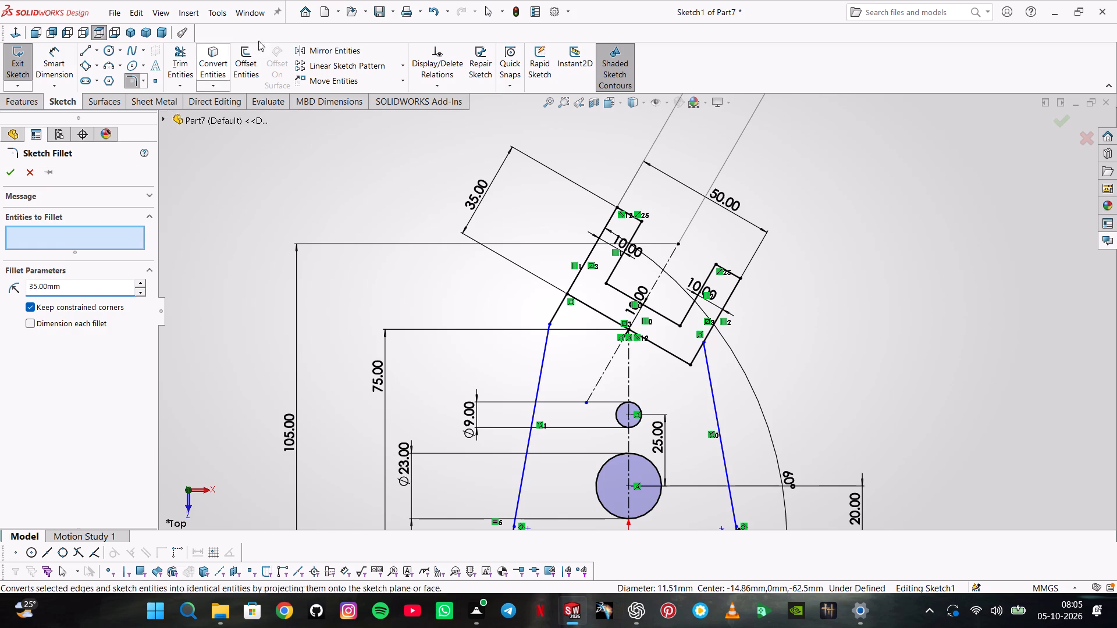
click(549, 323)
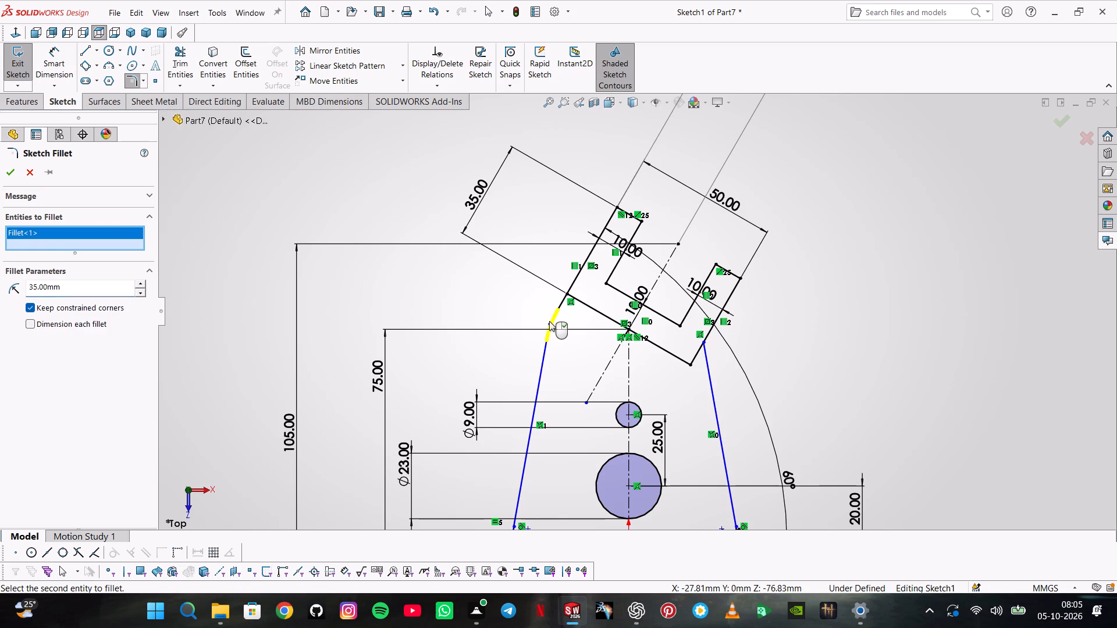
click(3, 166)
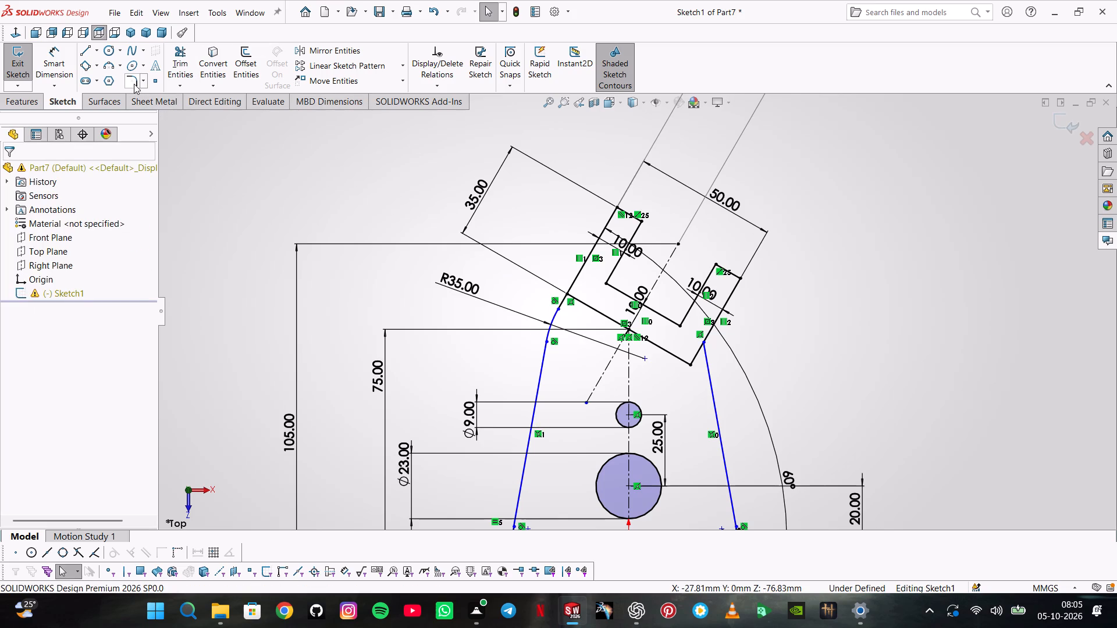
Fillet the corner between the right tapered side and the head's right slanted line with a 15 mm radius.
click(133, 77)
key(1)
key(5)
key(Return)
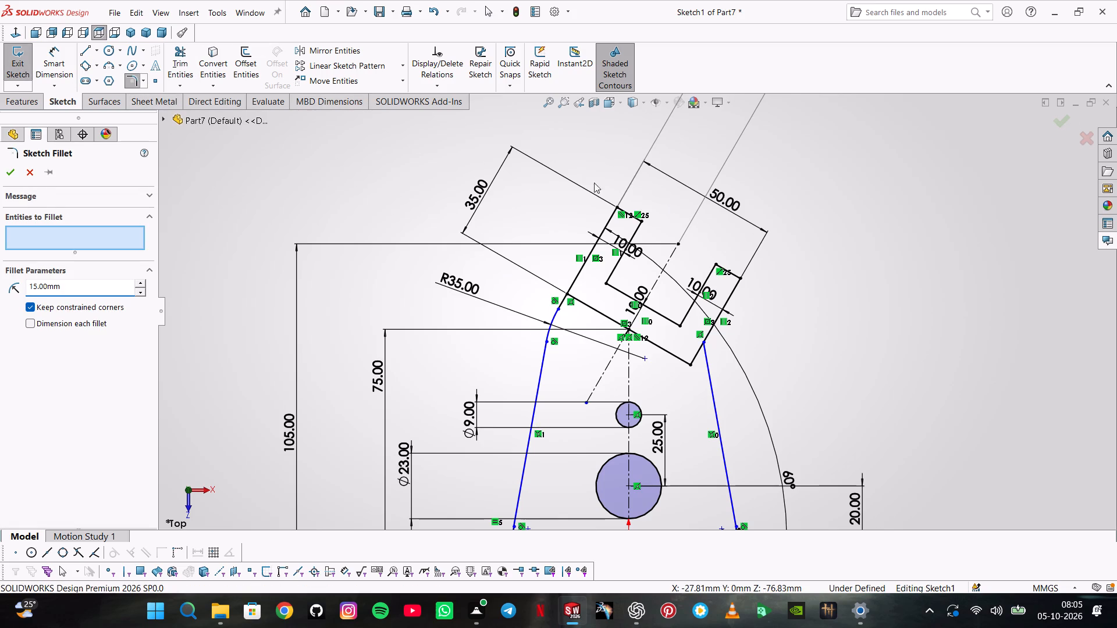
click(703, 342)
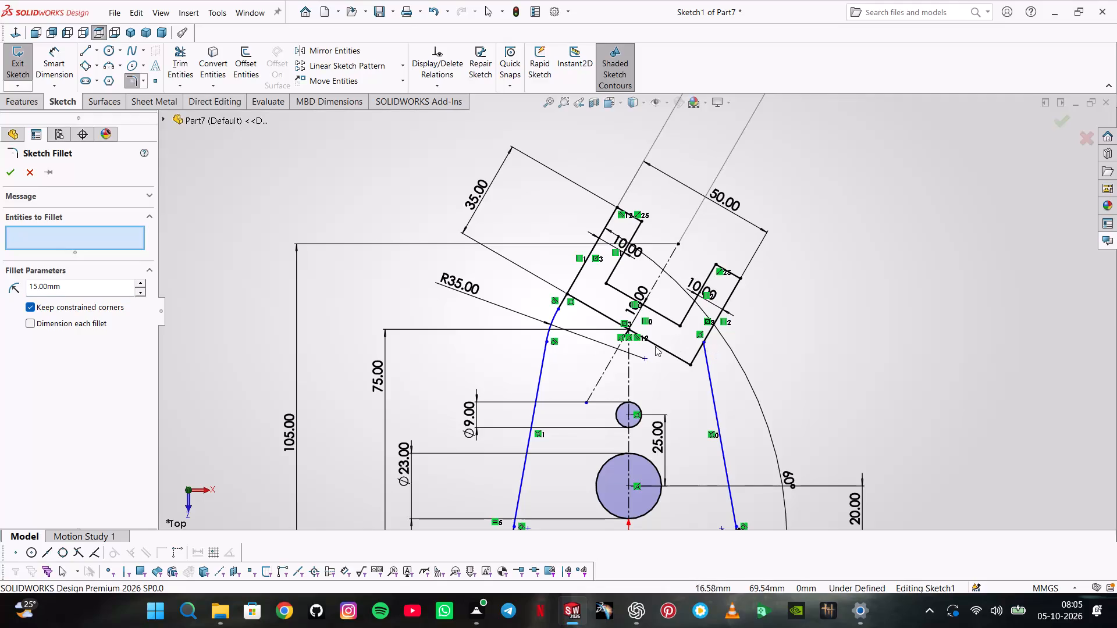
click(706, 348)
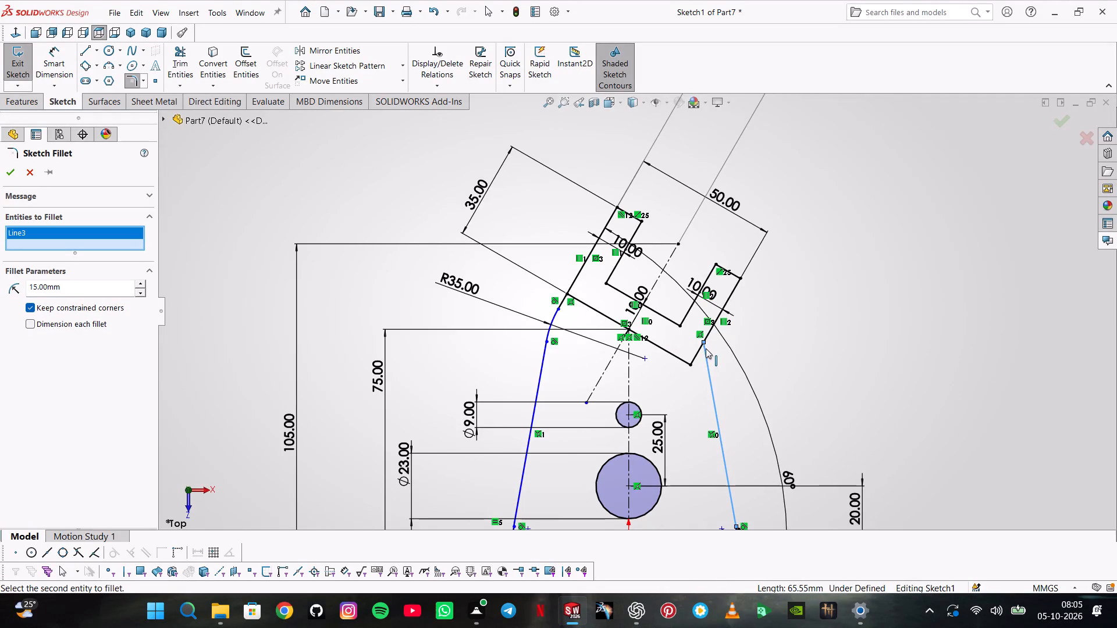
click(708, 332)
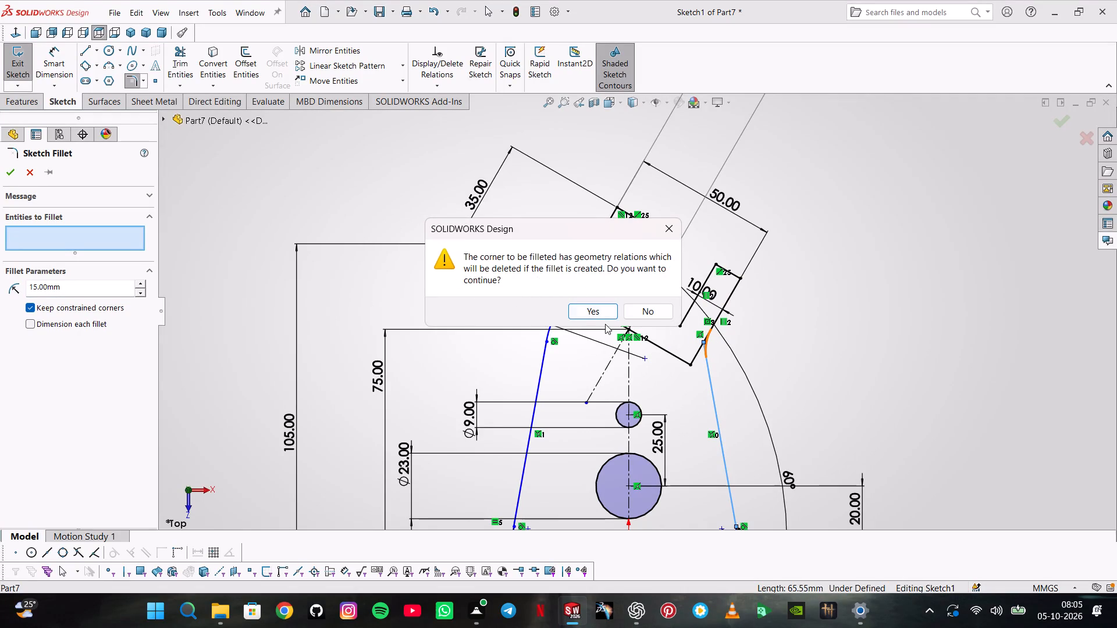
click(599, 304)
click(3, 171)
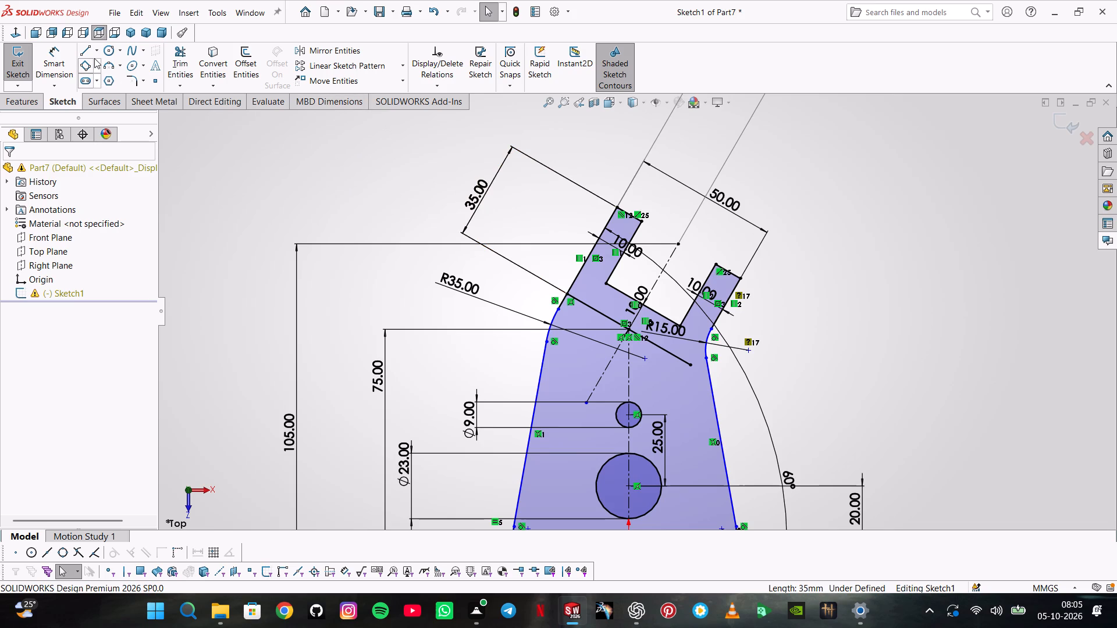
Extend the head's right slanted line down to the end of the lower cross line.
click(172, 88)
click(179, 117)
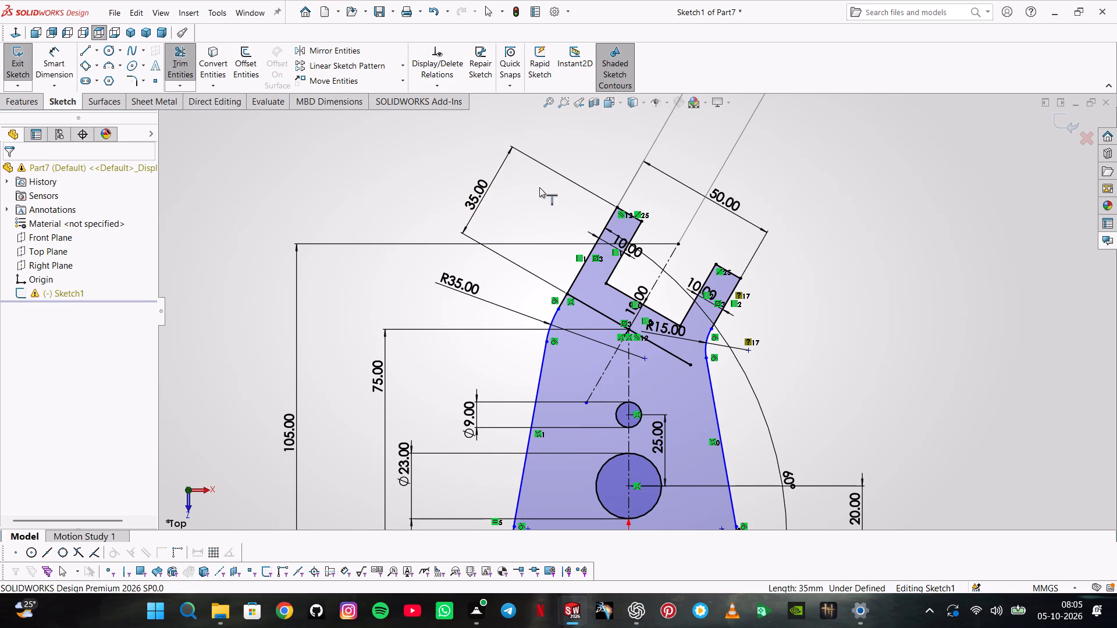
click(716, 321)
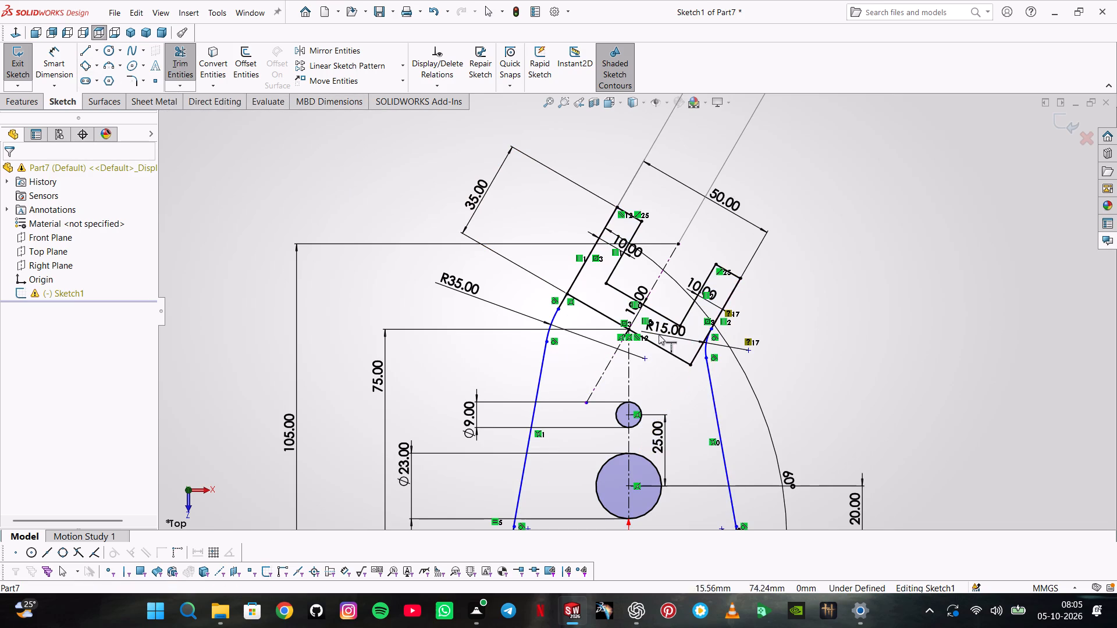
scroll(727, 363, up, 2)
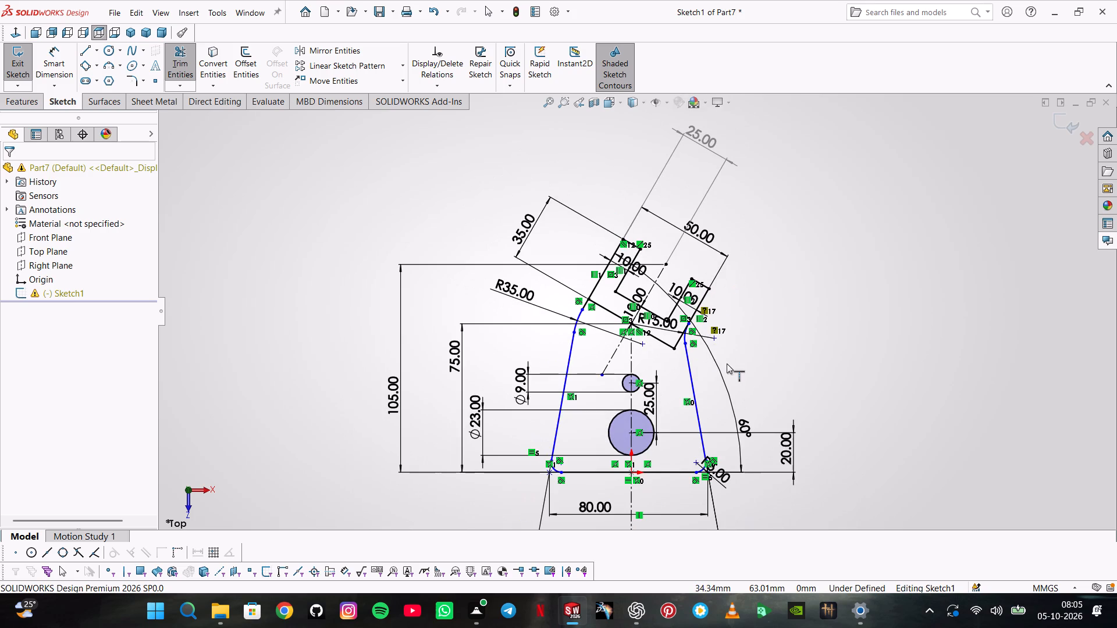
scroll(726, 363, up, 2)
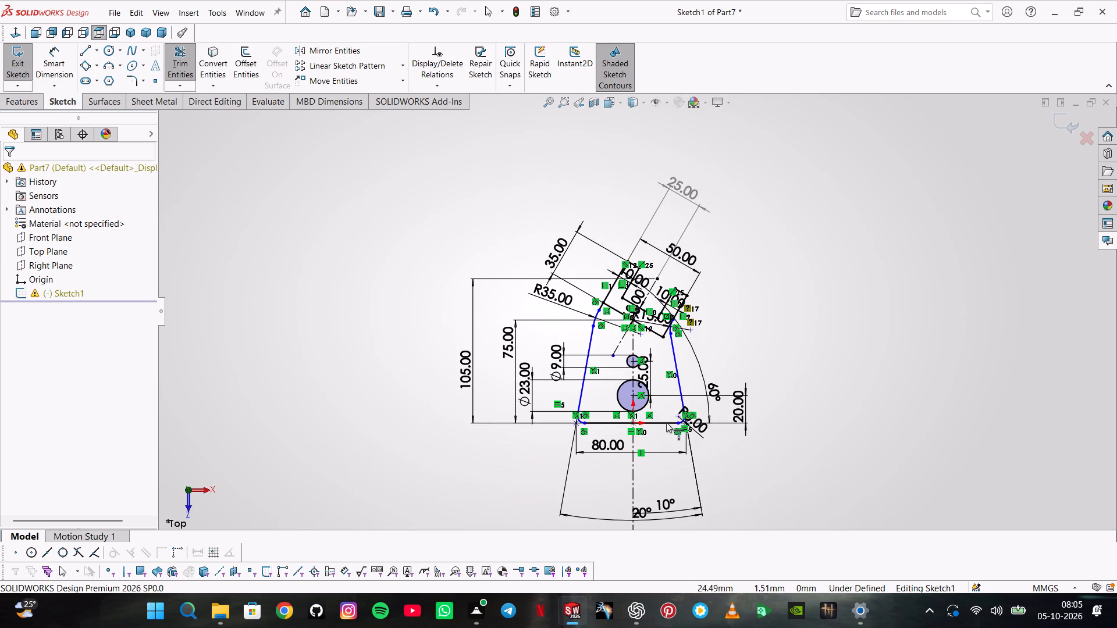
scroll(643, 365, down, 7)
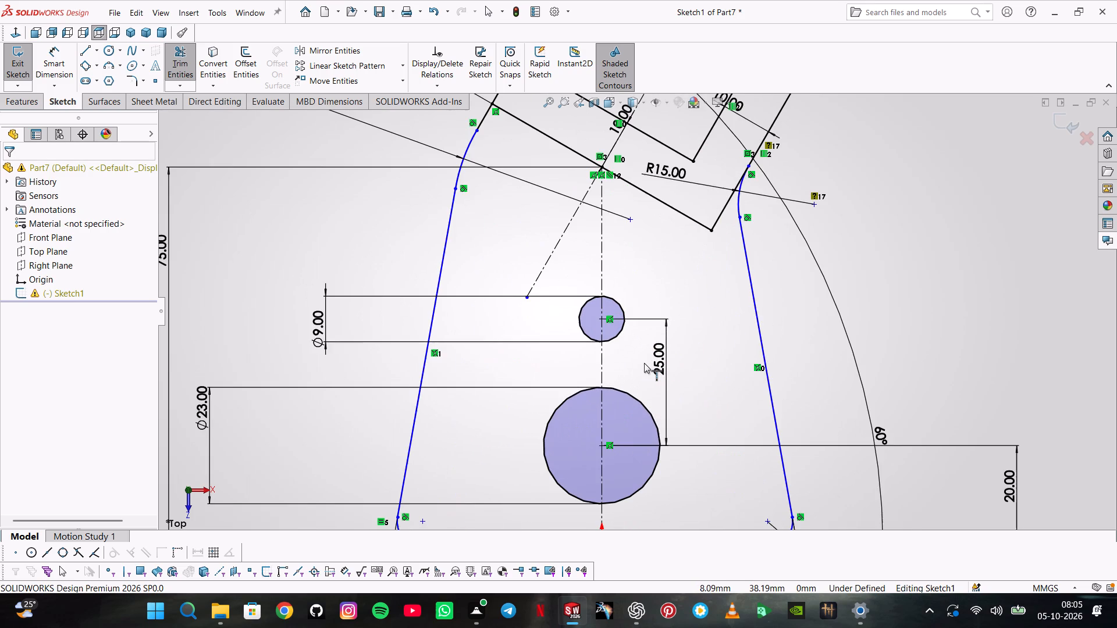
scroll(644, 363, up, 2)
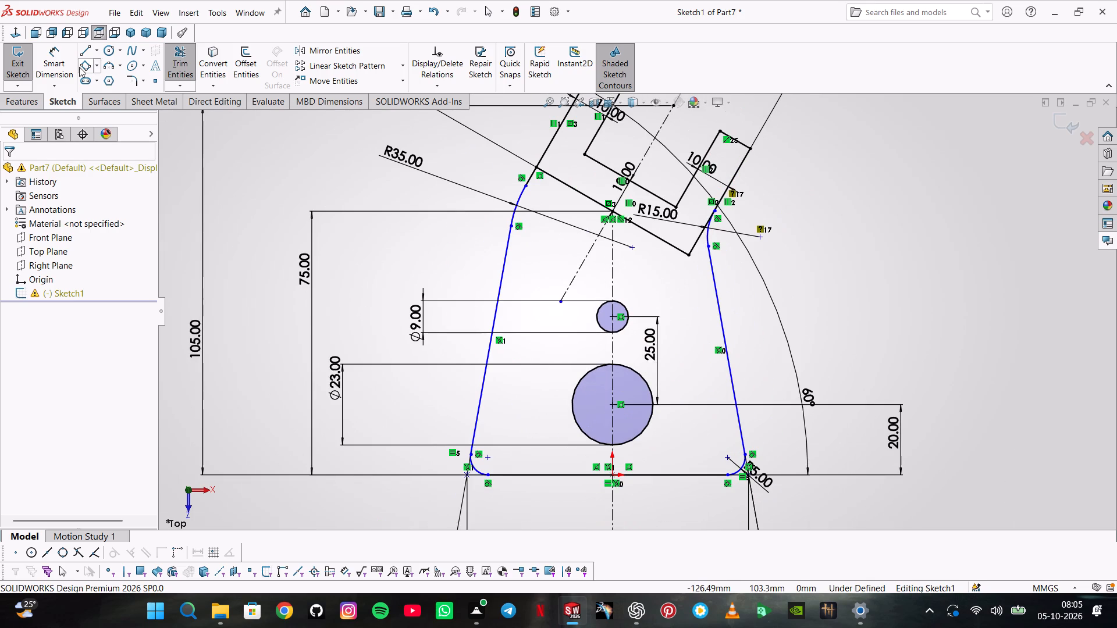
Offset the left and right sides with their arcs, the head's left slanted line, the base and its corner fillets 3 mm inward.
click(251, 56)
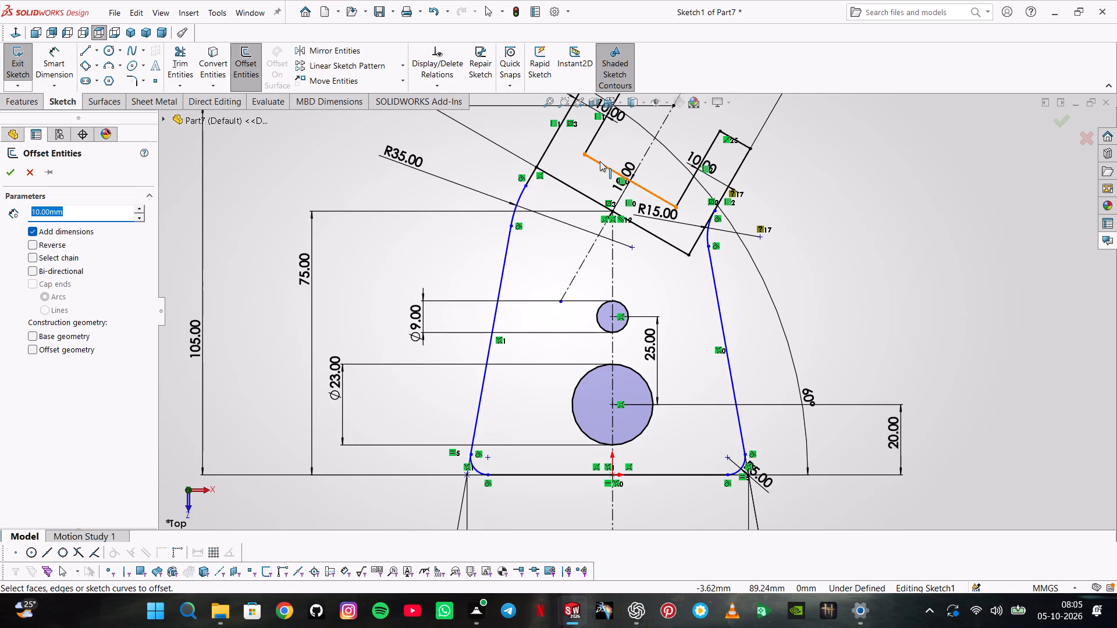
click(495, 278)
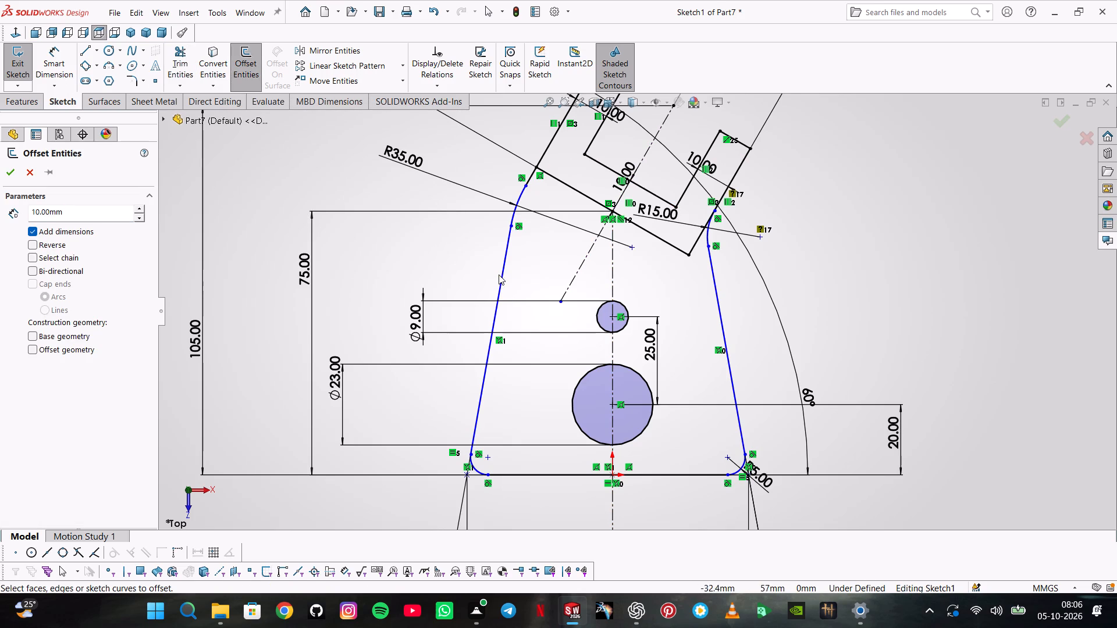
click(501, 274)
click(513, 210)
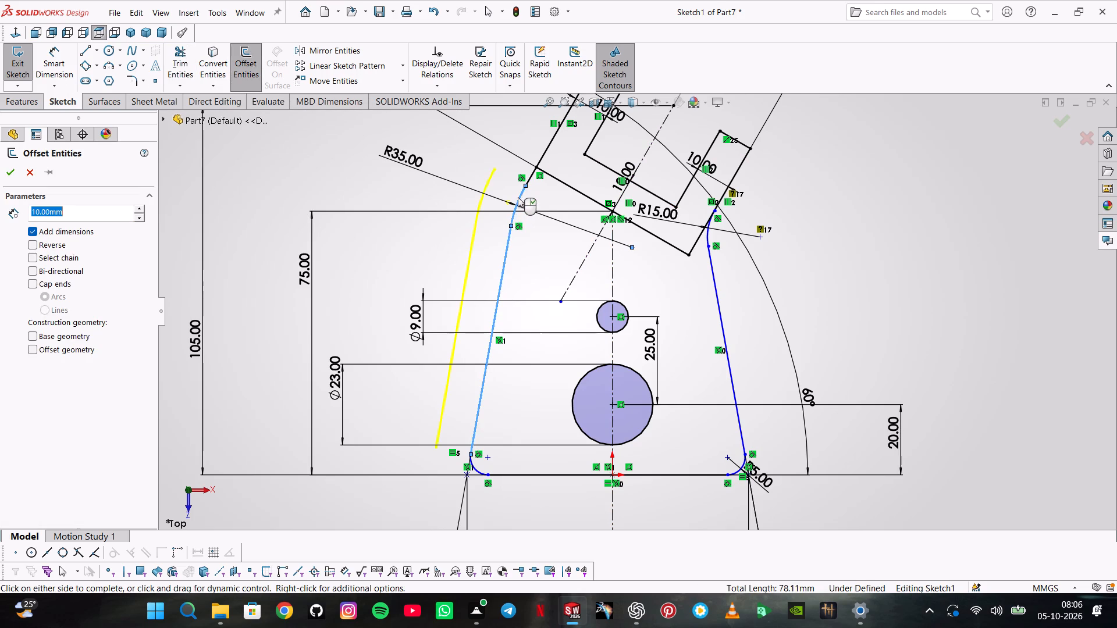
click(527, 177)
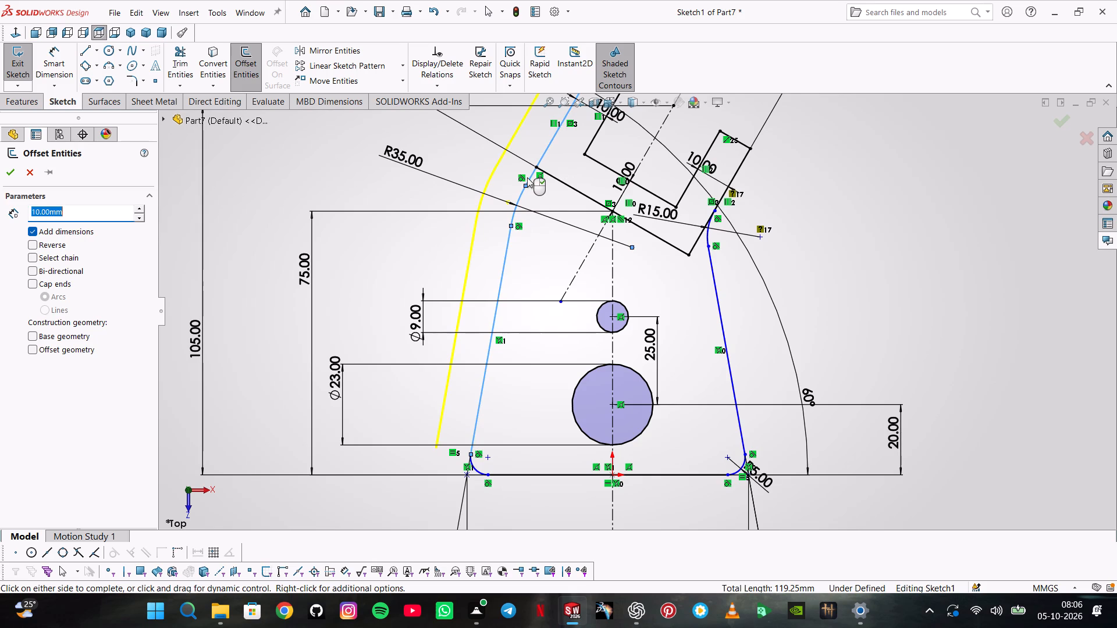
click(724, 331)
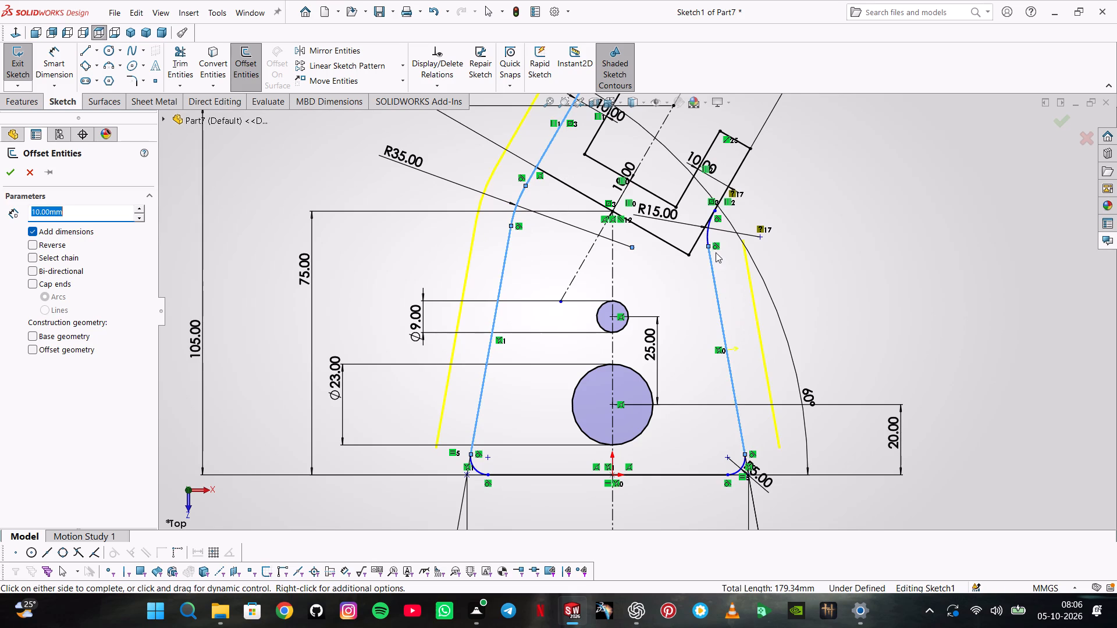
click(706, 238)
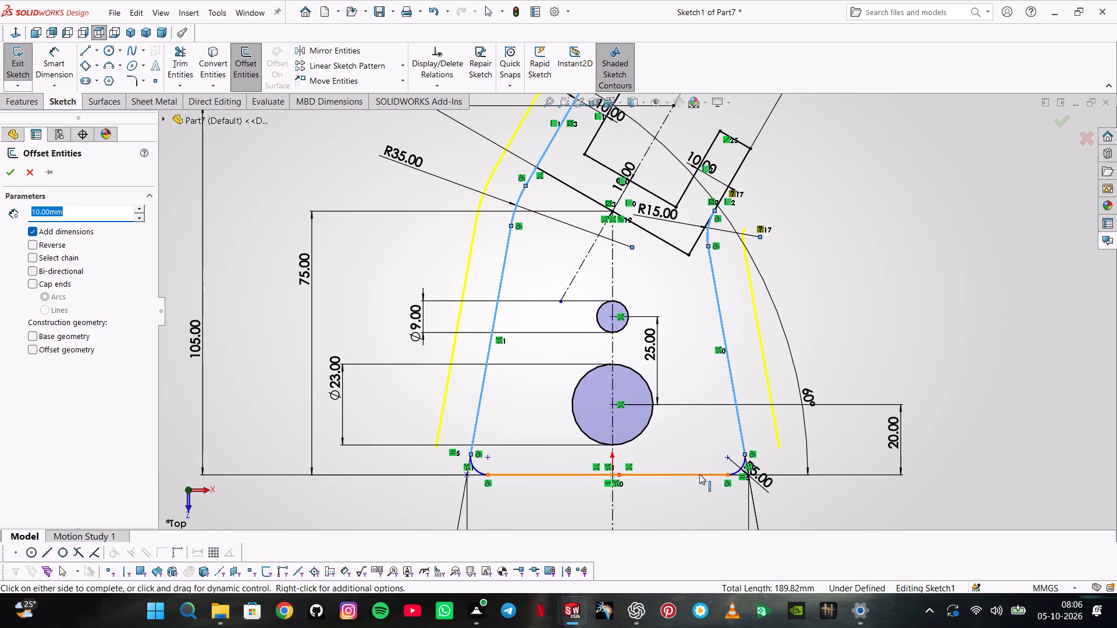
click(700, 475)
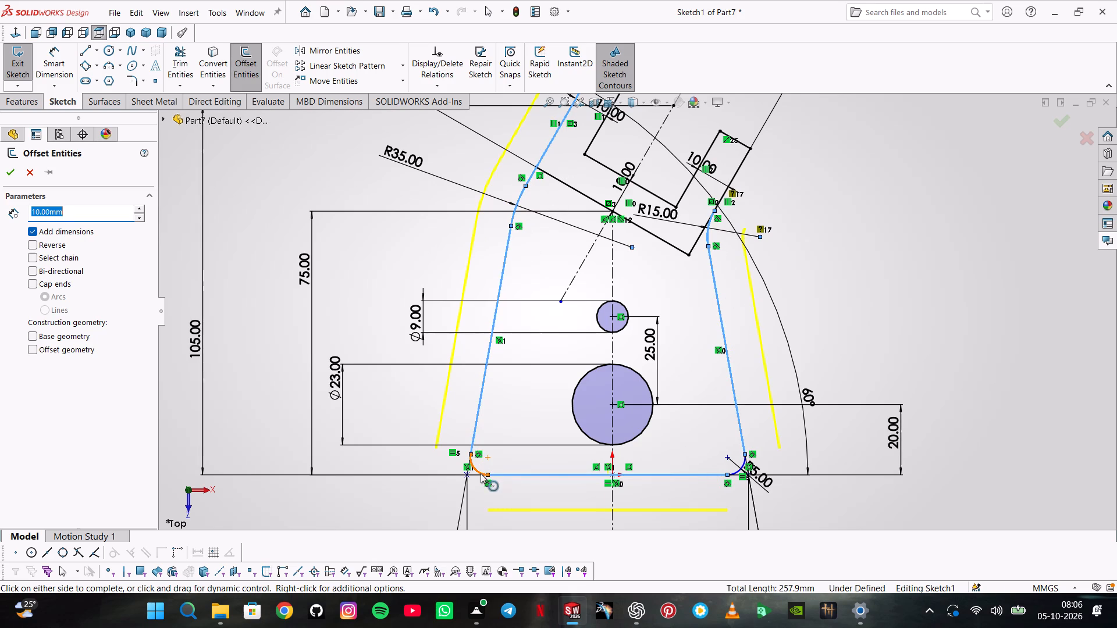
click(481, 473)
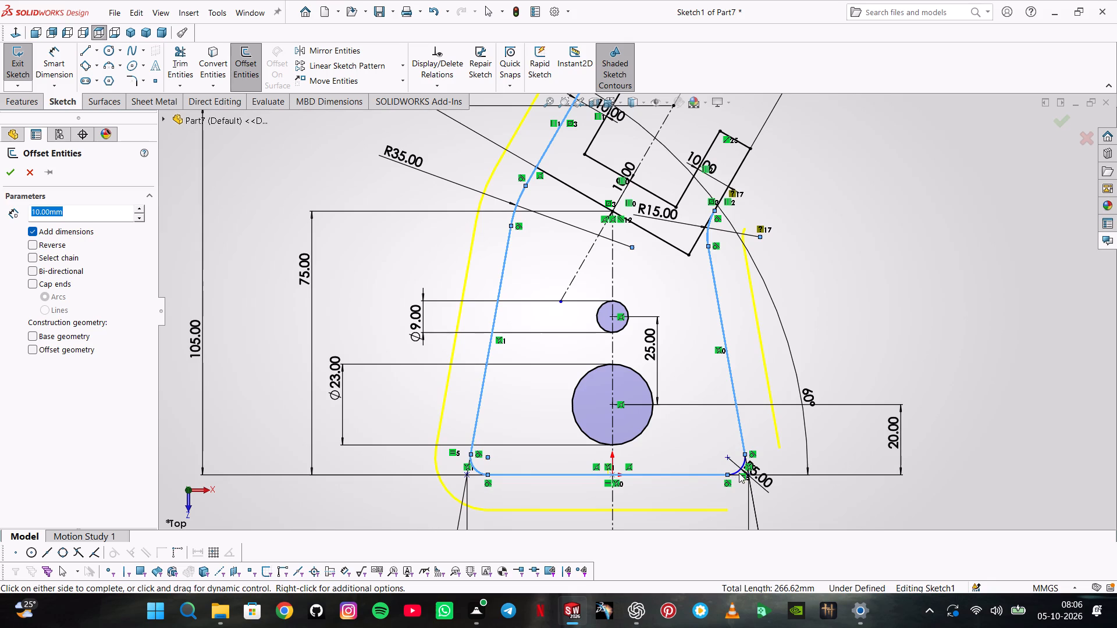
click(739, 471)
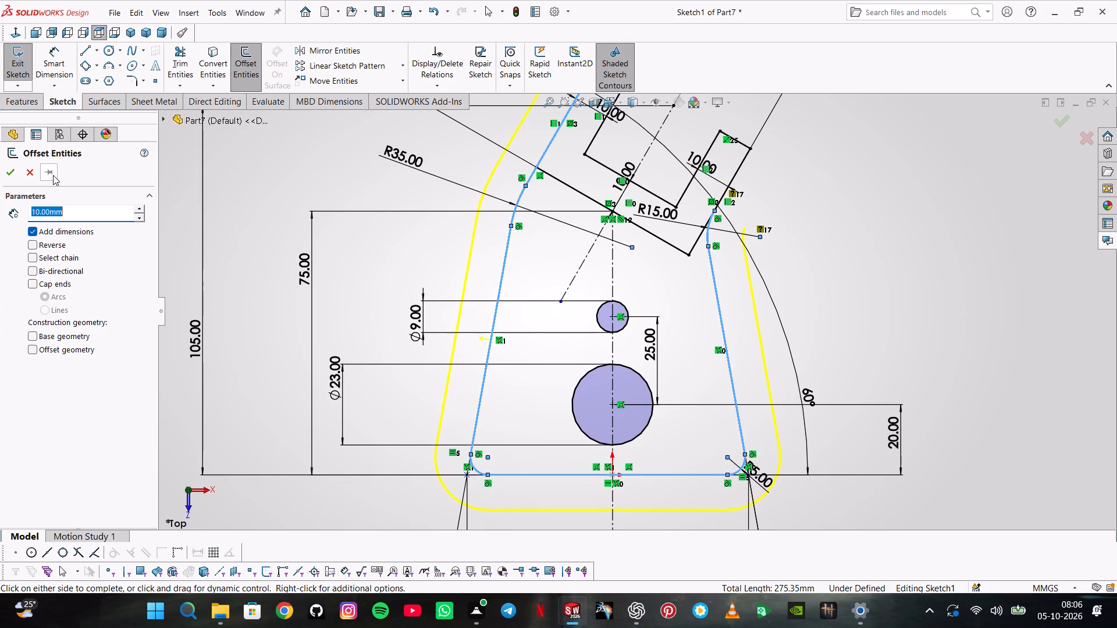
key(3)
key(Return)
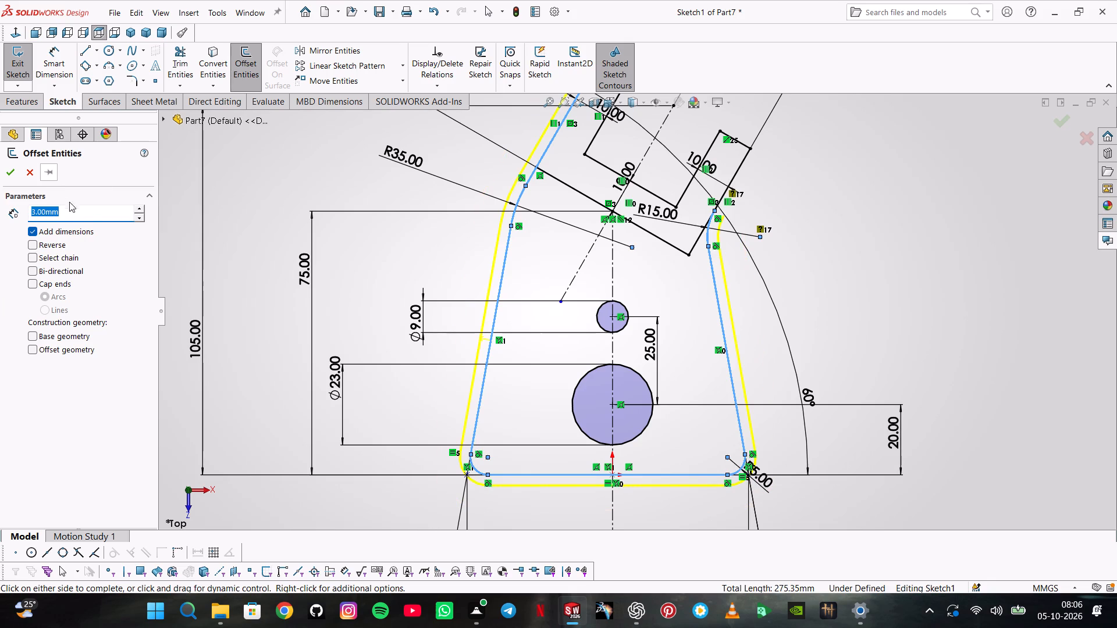
click(42, 247)
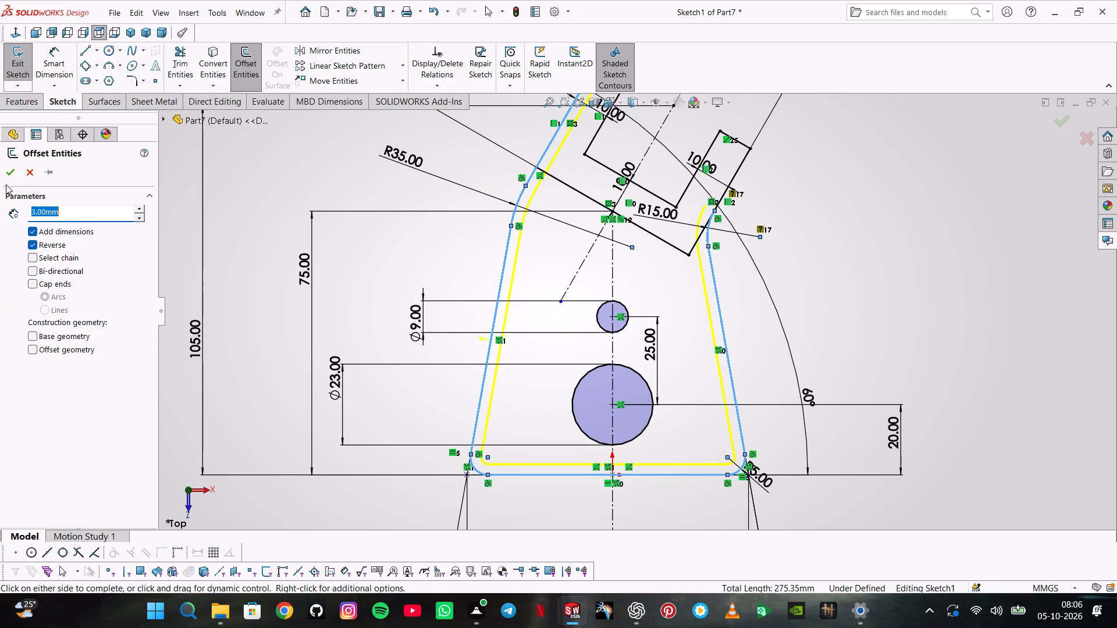
click(2, 175)
Trim the inner offset's left line above the head's lower cross line and its right arc inside the head.
click(176, 62)
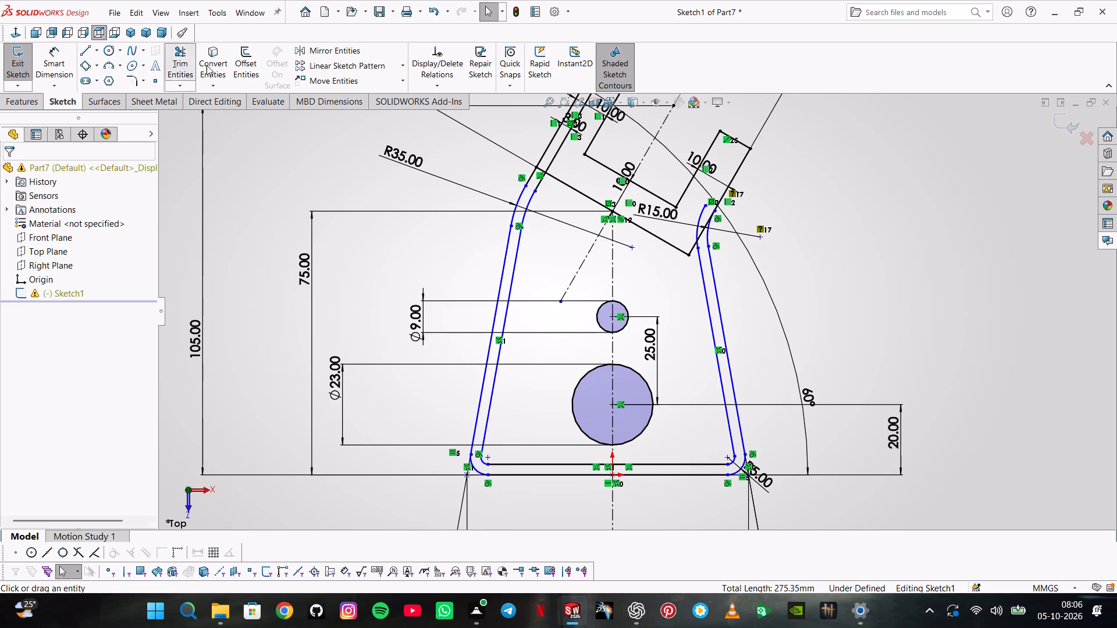
scroll(555, 191, up, 2)
scroll(572, 187, down, 5)
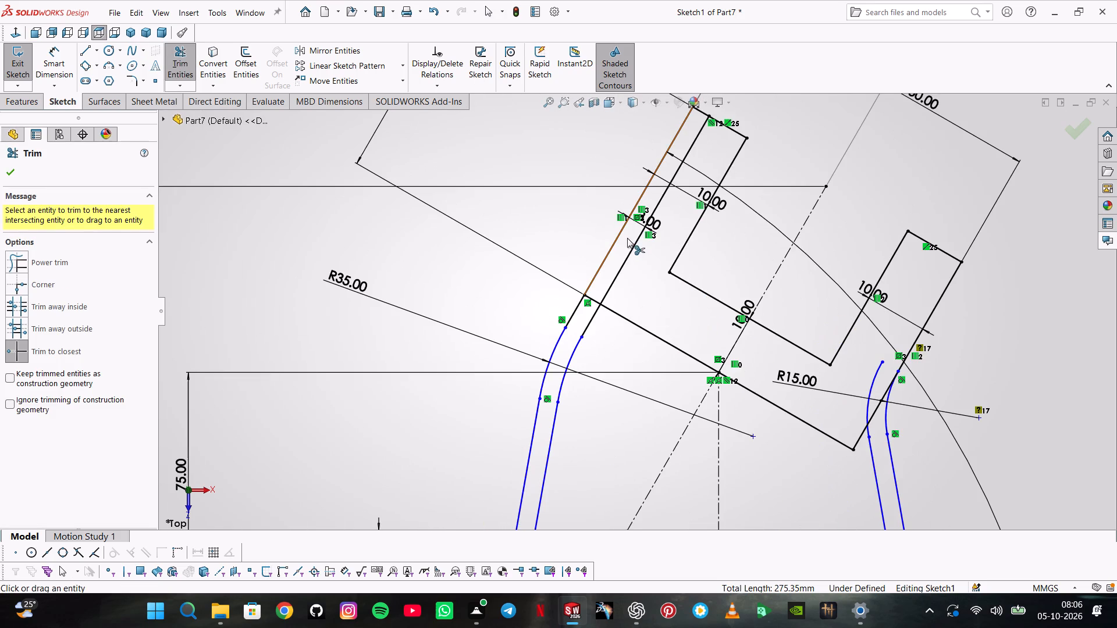
click(631, 251)
click(871, 378)
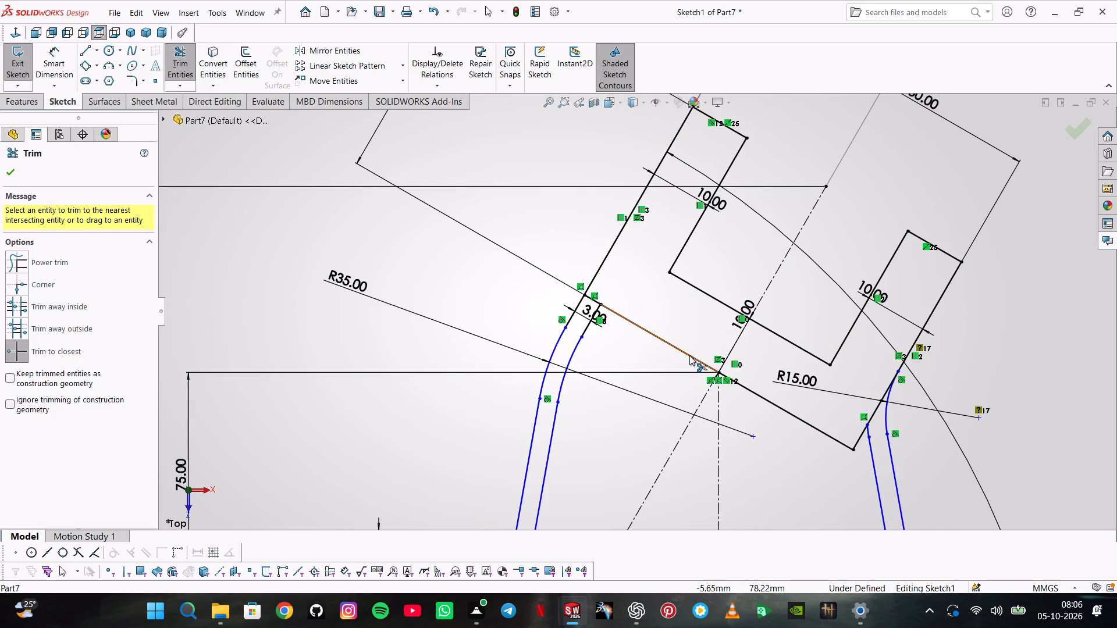
scroll(691, 356, up, 4)
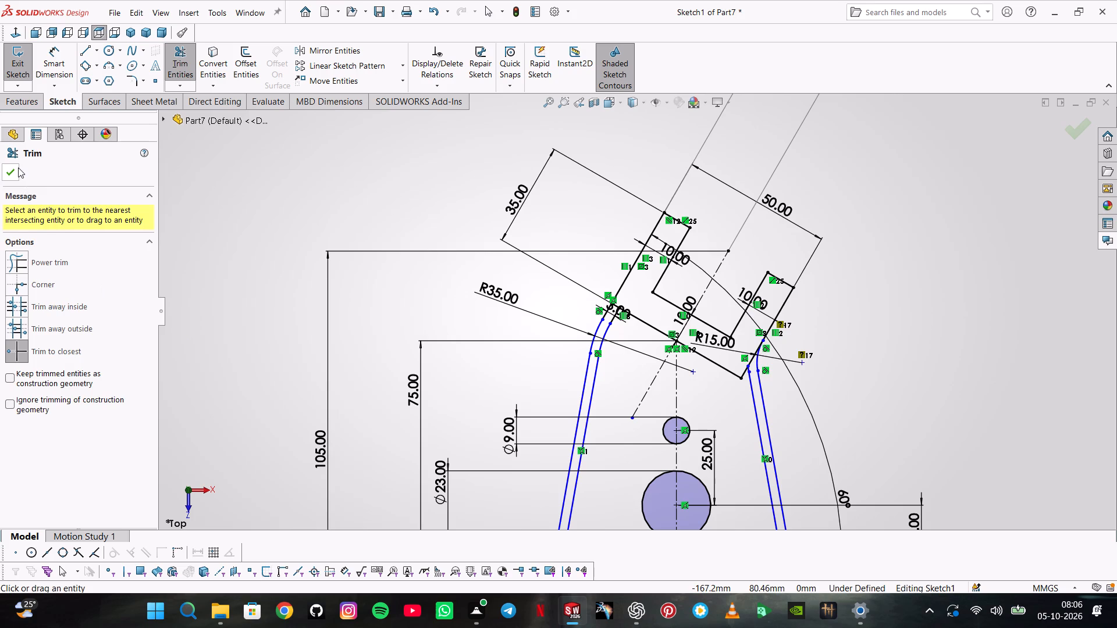
click(18, 167)
Extrude the narrow wall region between the outer profile and its inner offset 10 mm as a blind boss.
scroll(775, 434, up, 2)
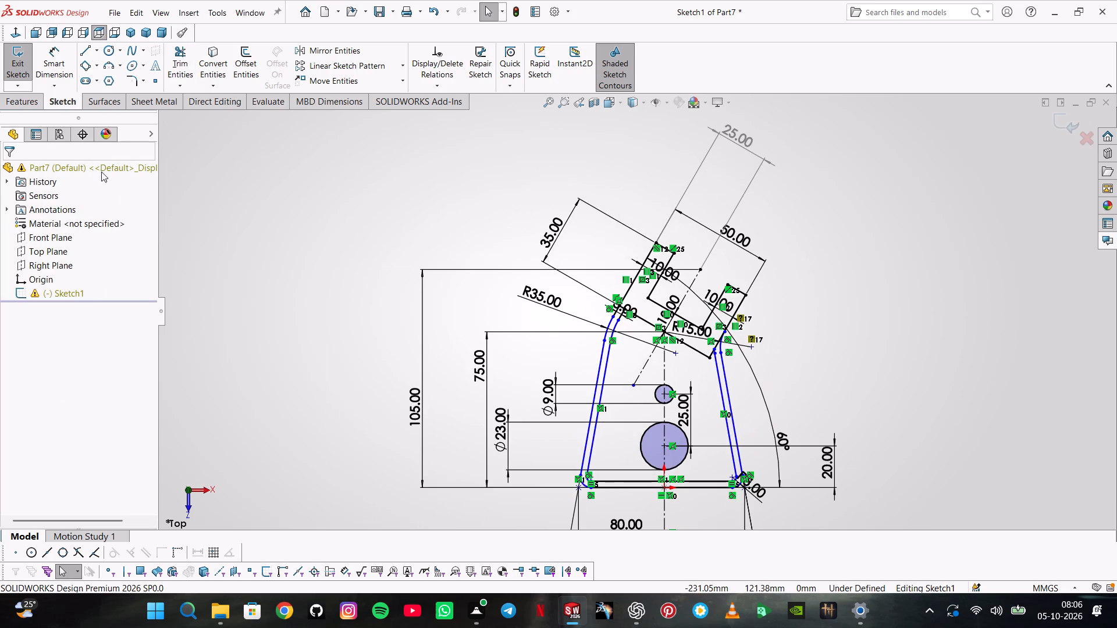
click(31, 100)
click(62, 76)
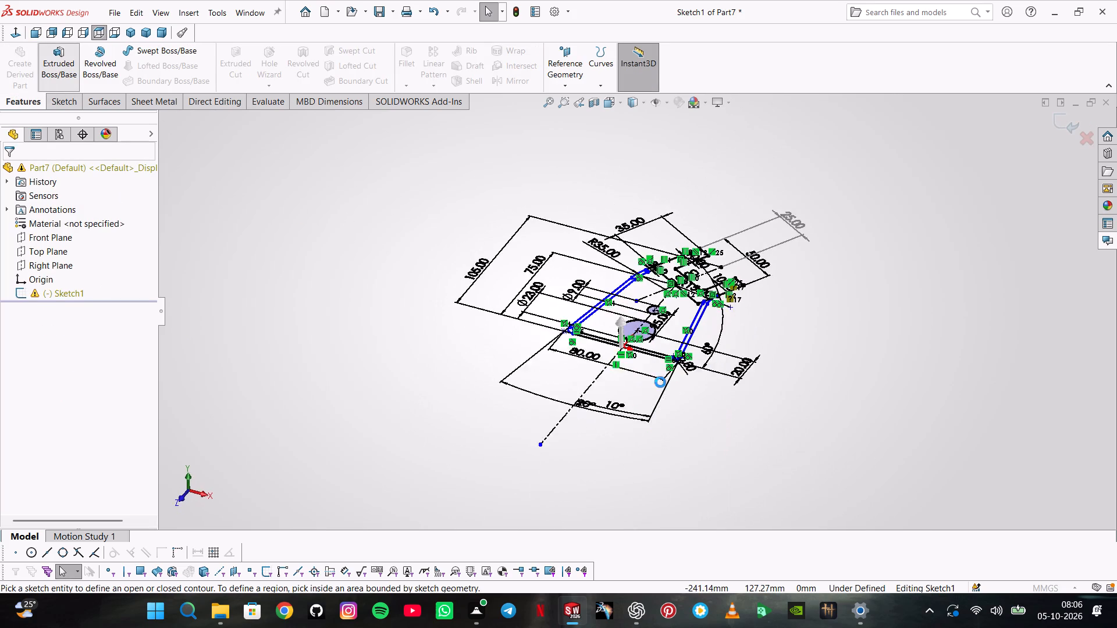
scroll(693, 334, down, 7)
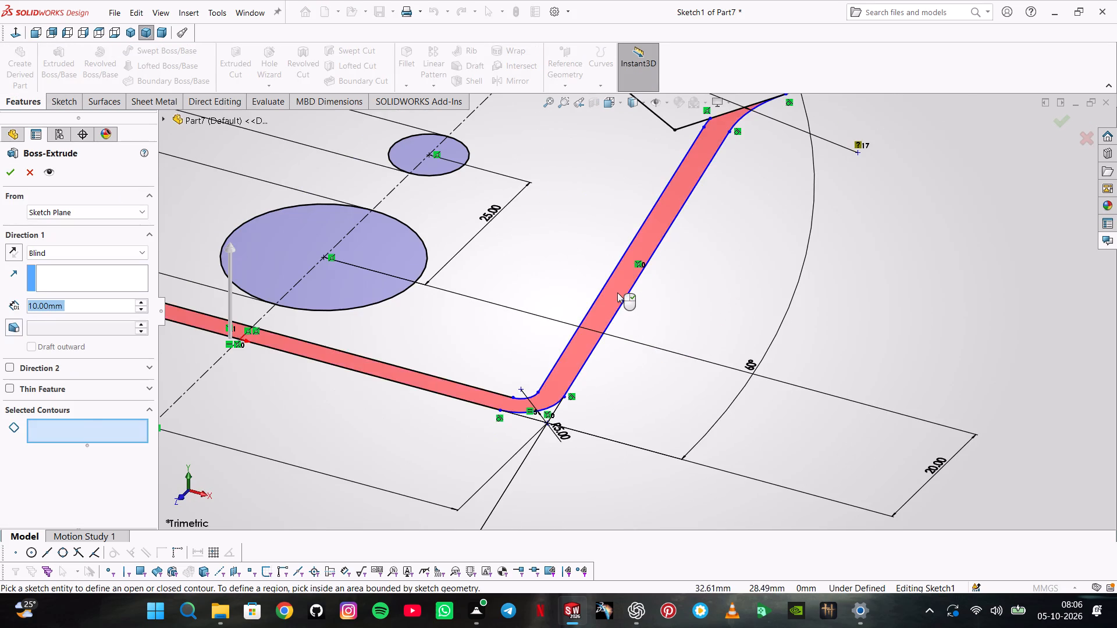
click(617, 292)
scroll(617, 292, up, 4)
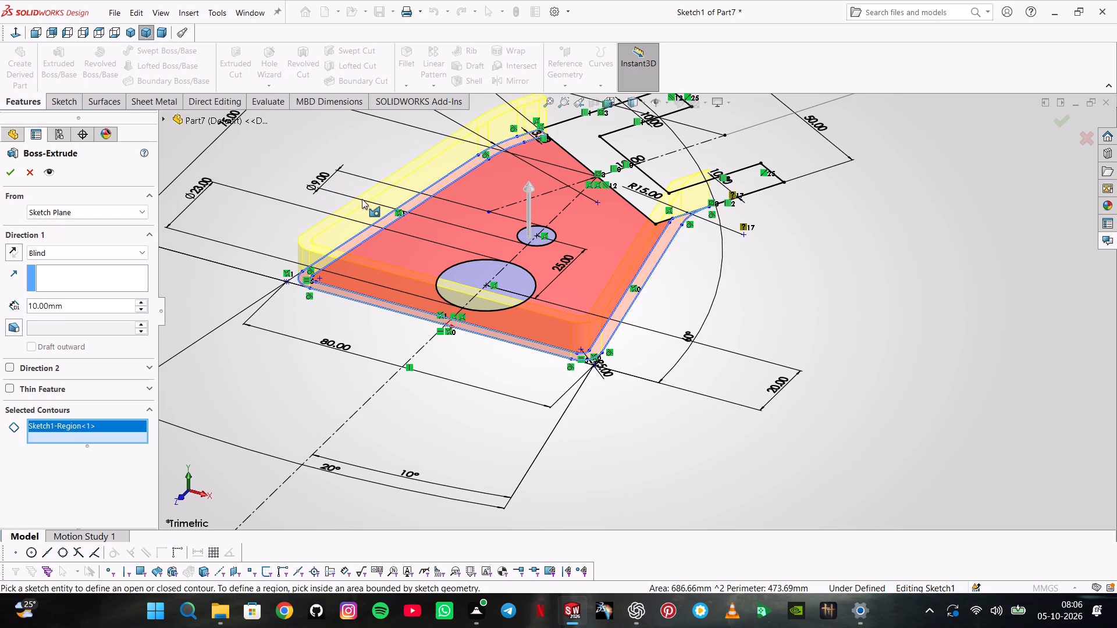
key(1)
key(2)
key(Return)
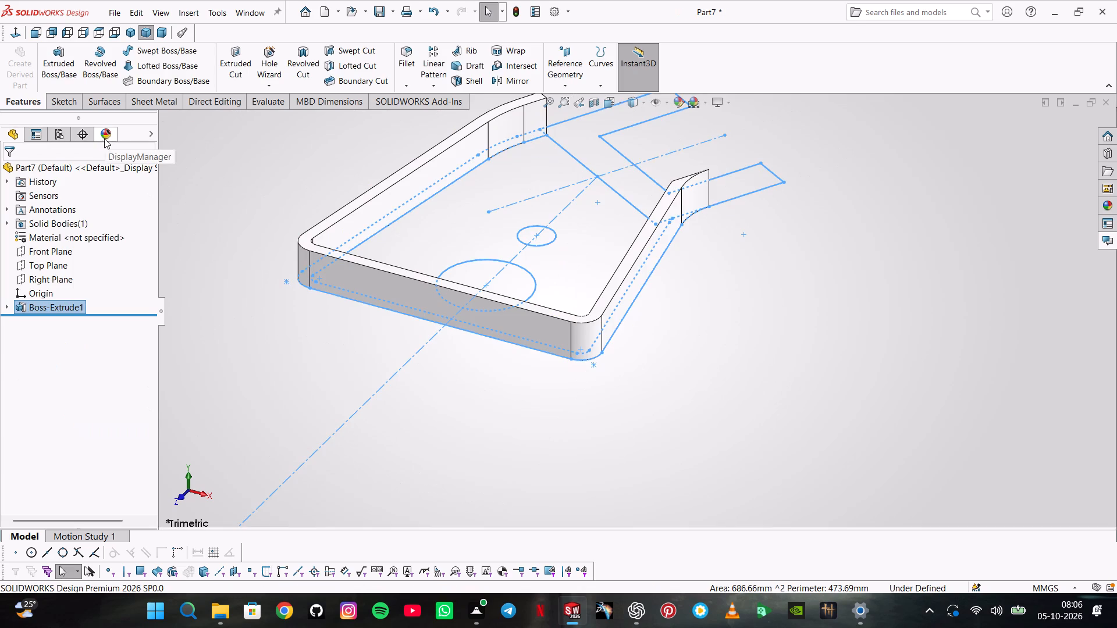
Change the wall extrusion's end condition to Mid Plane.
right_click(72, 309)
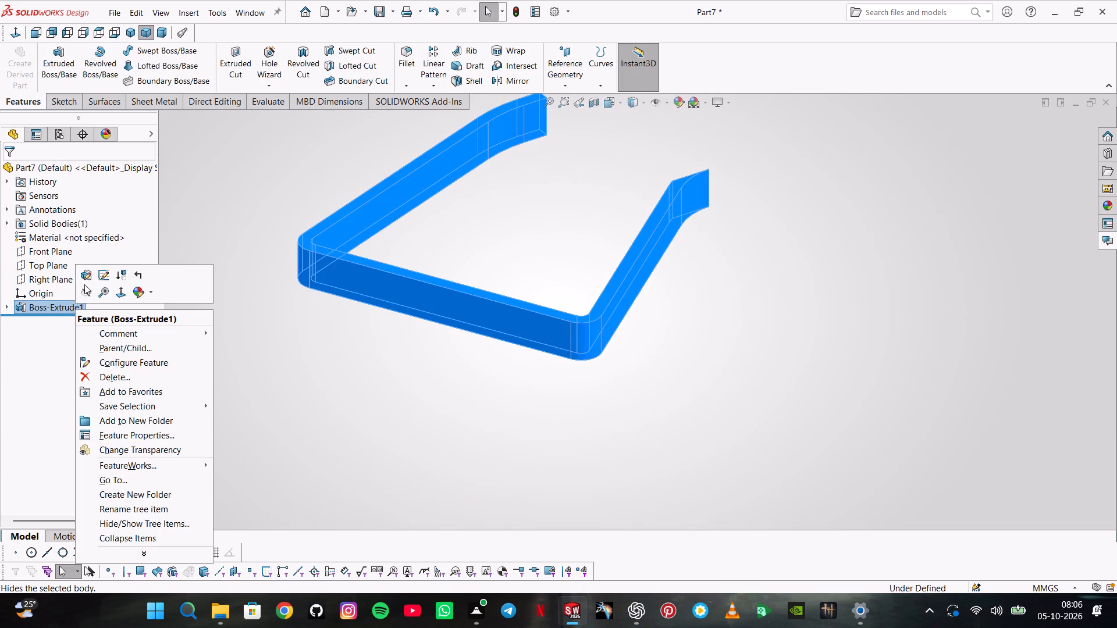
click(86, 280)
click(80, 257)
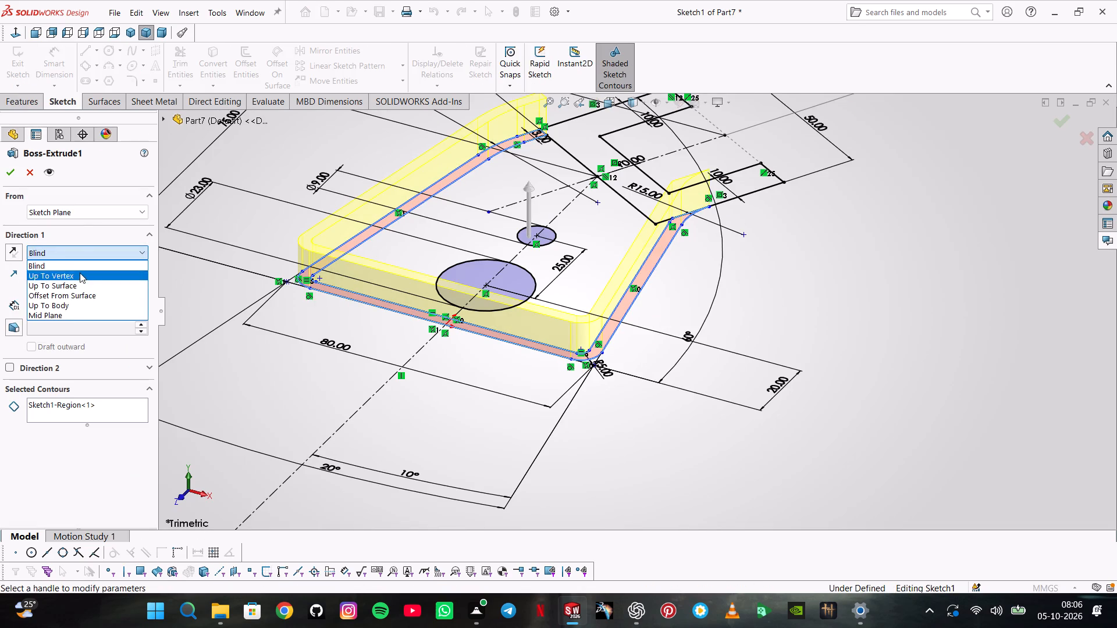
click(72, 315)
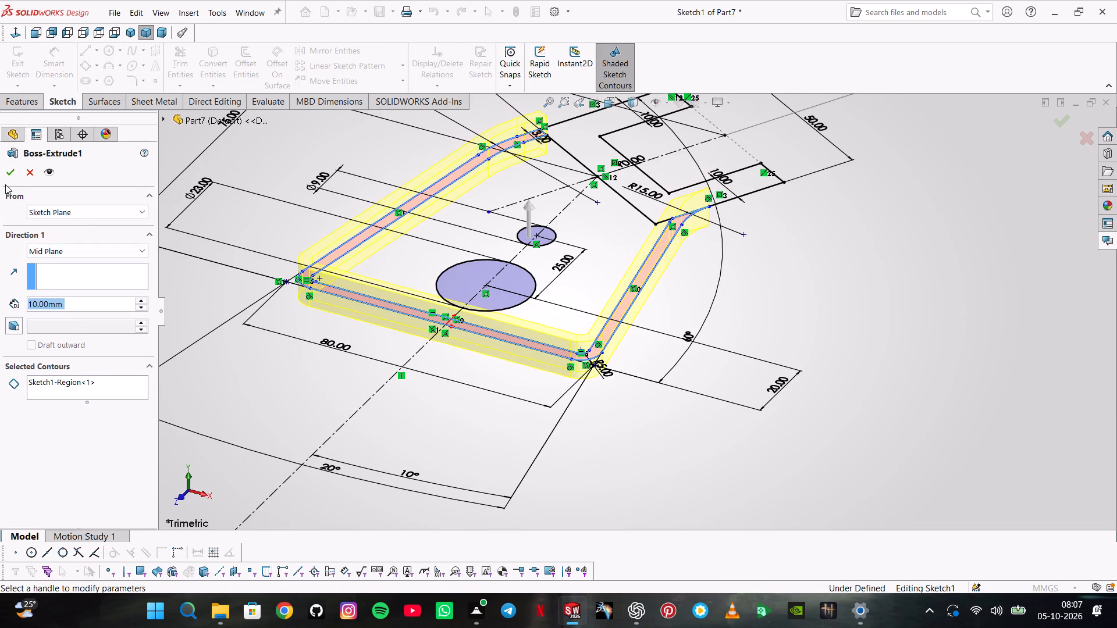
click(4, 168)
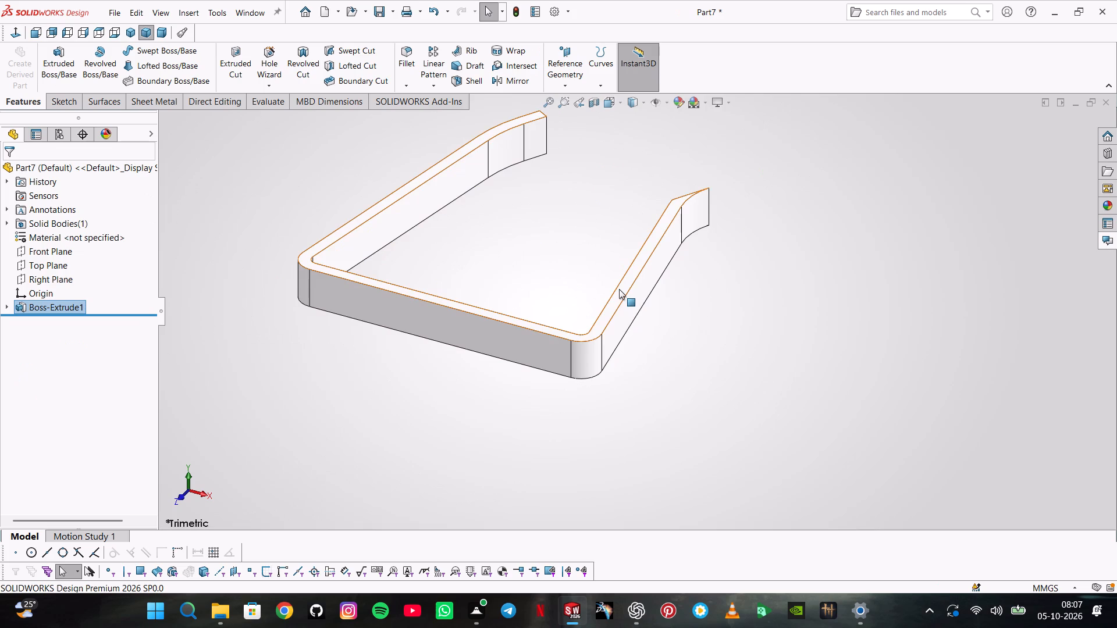
Show the profile sketch used by the wall extrusion.
click(10, 304)
click(32, 316)
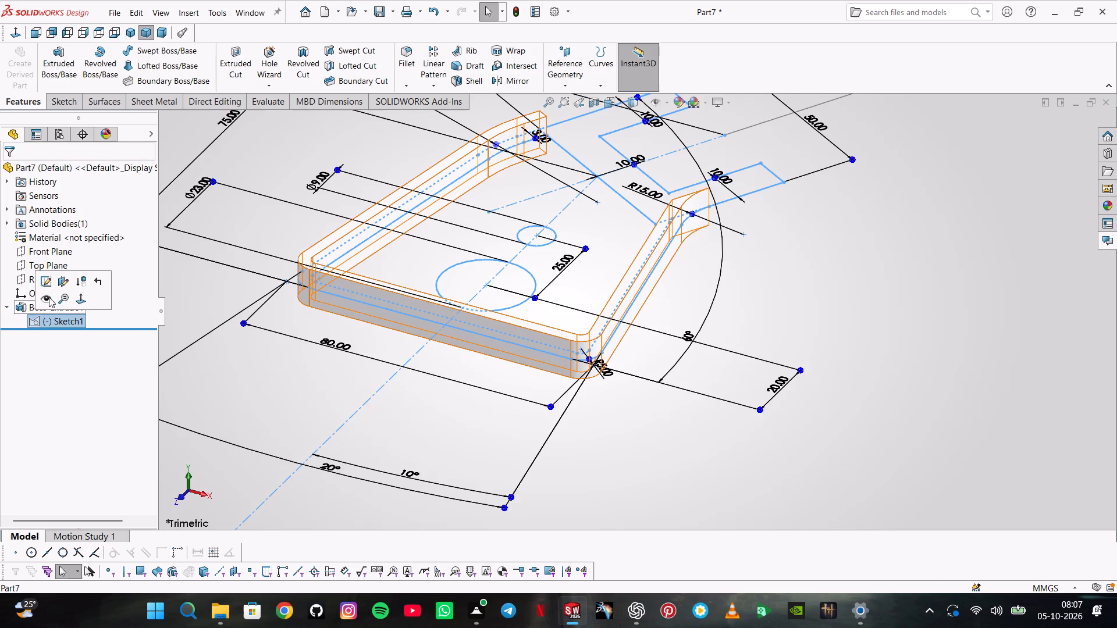
click(49, 297)
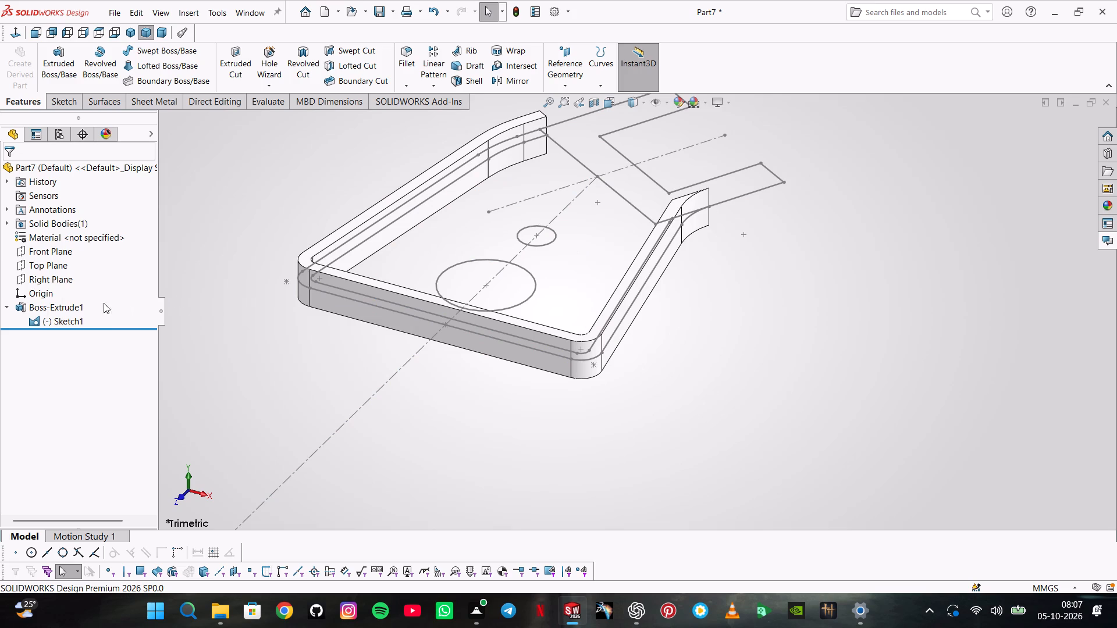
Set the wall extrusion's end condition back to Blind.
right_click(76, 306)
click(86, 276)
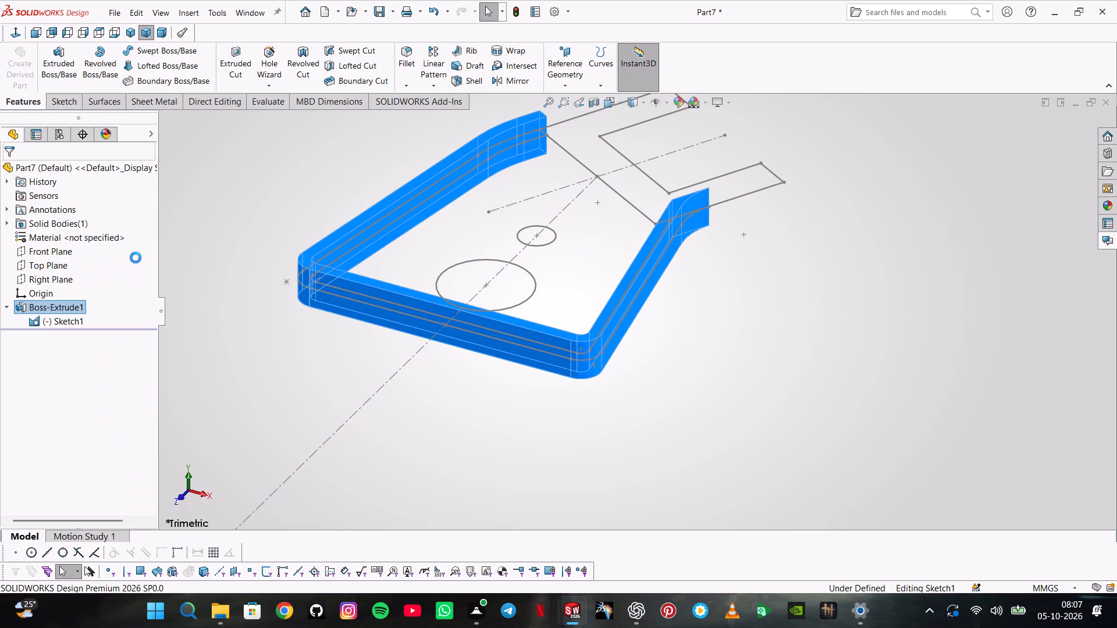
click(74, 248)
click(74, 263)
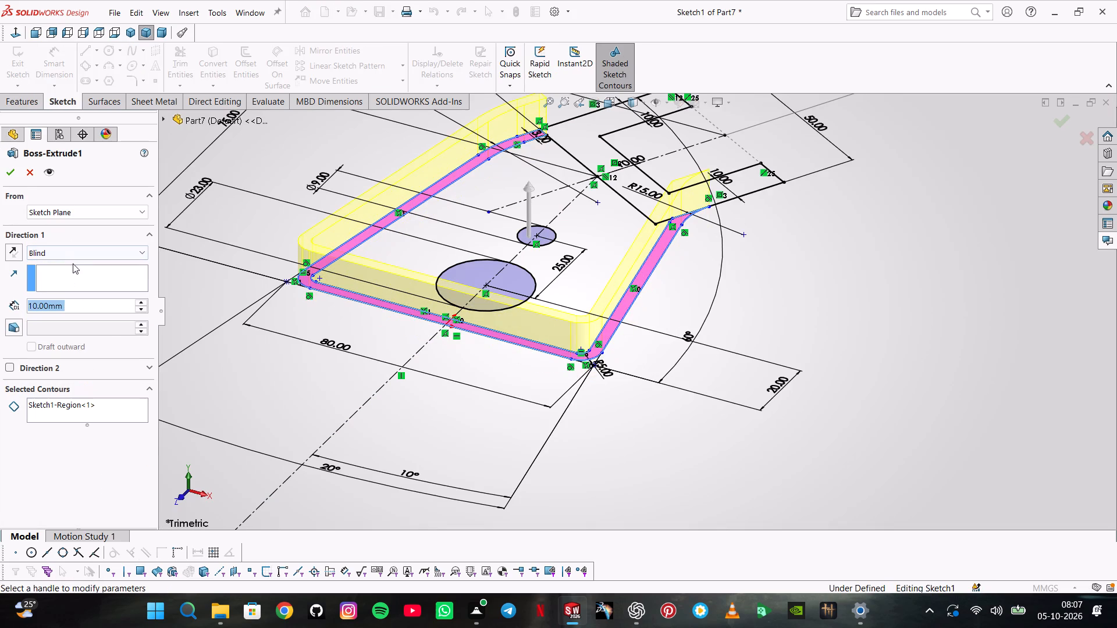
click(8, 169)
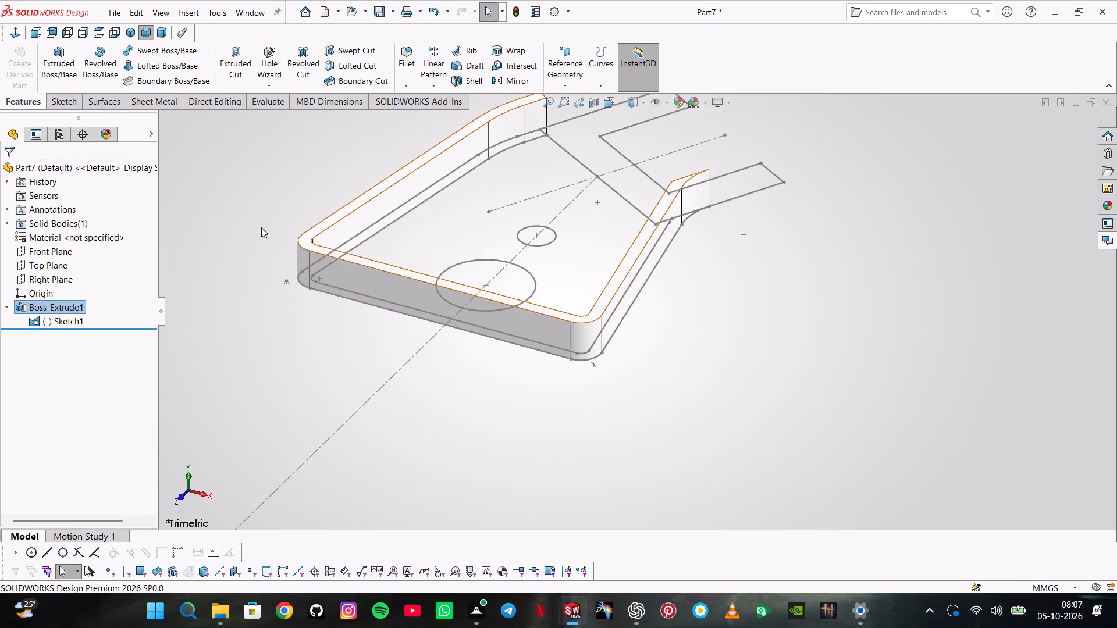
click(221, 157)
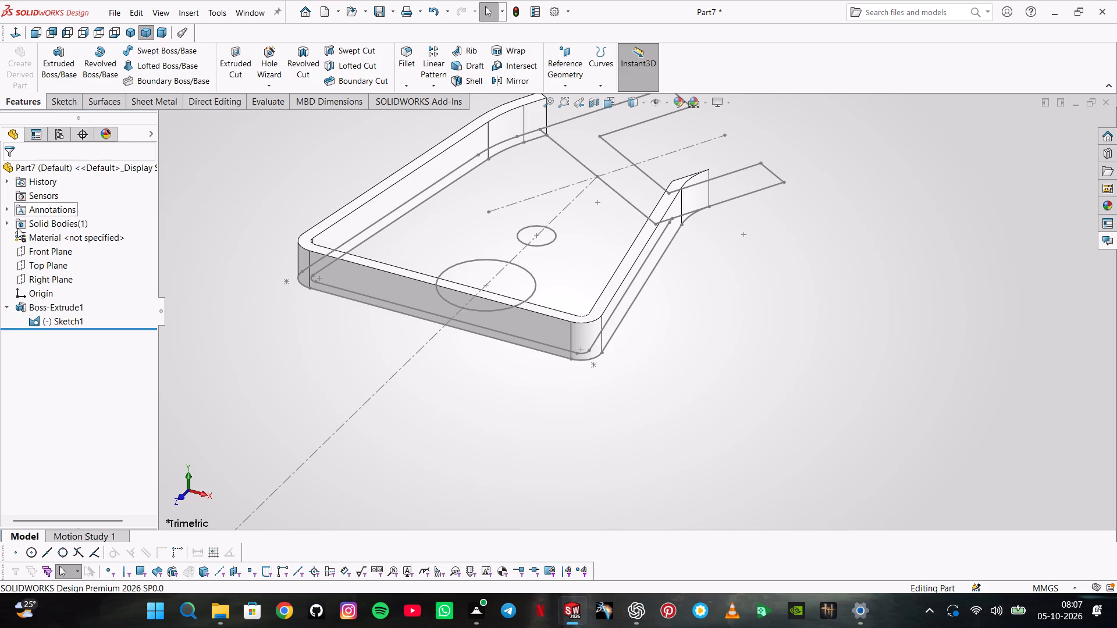
In a new Top Plane sketch, start Convert Entities and select the wall's inner offset straight edges and its upper-left inner arc.
click(44, 263)
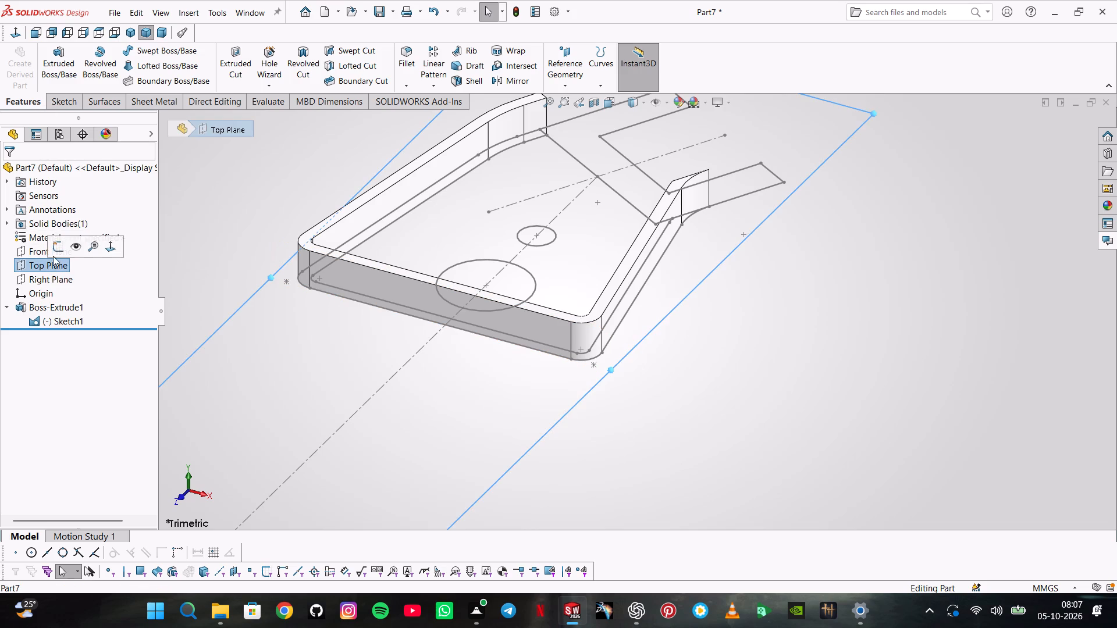
click(53, 251)
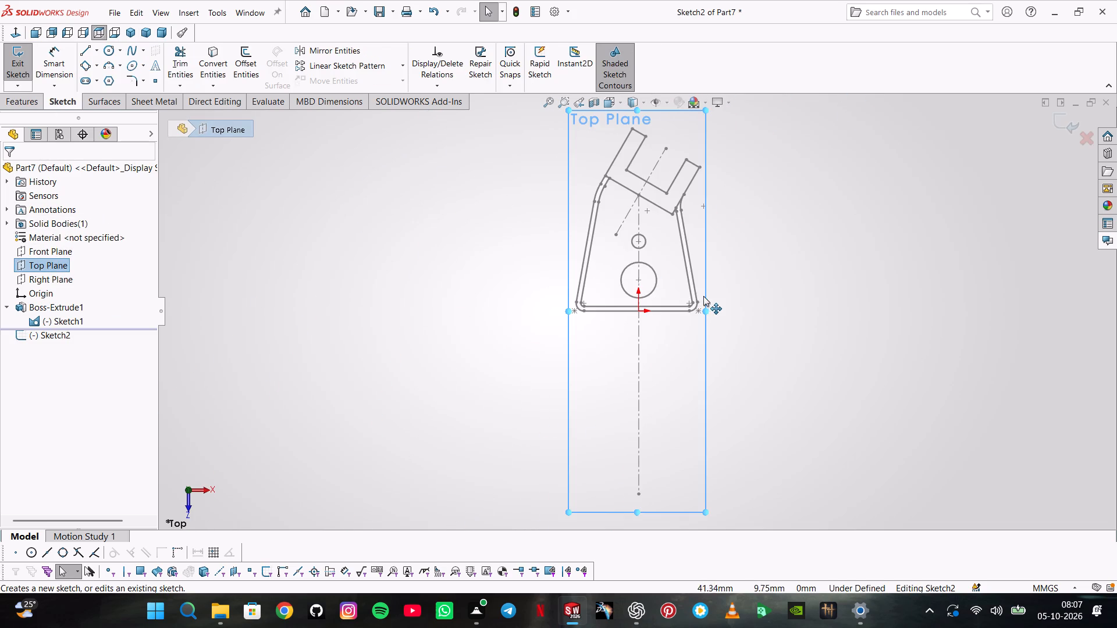
scroll(703, 294, down, 5)
click(201, 73)
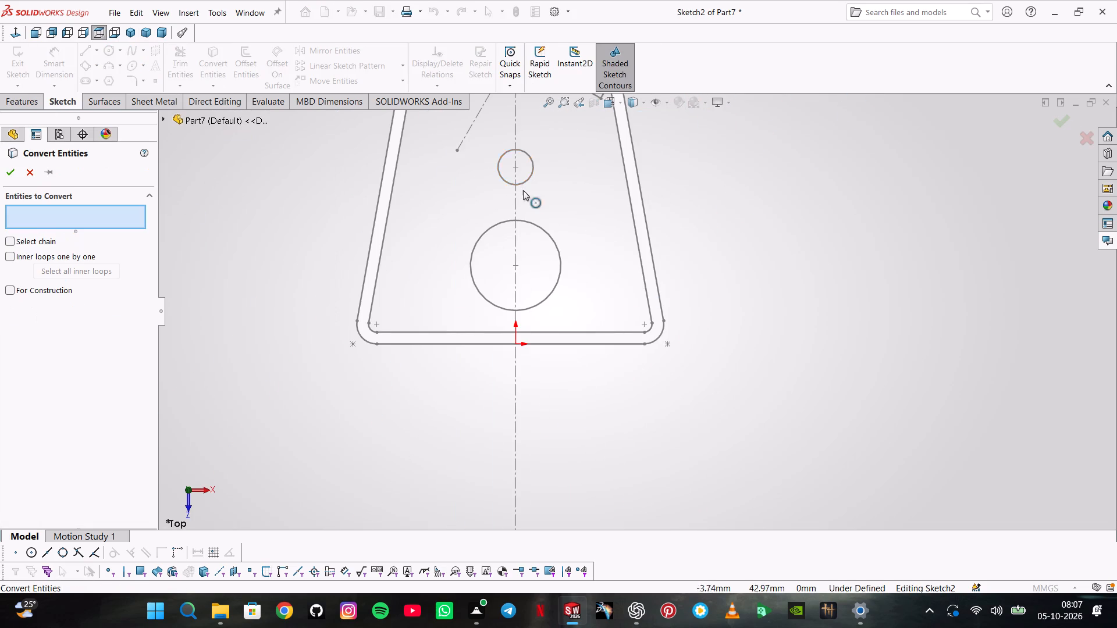
scroll(531, 195, up, 2)
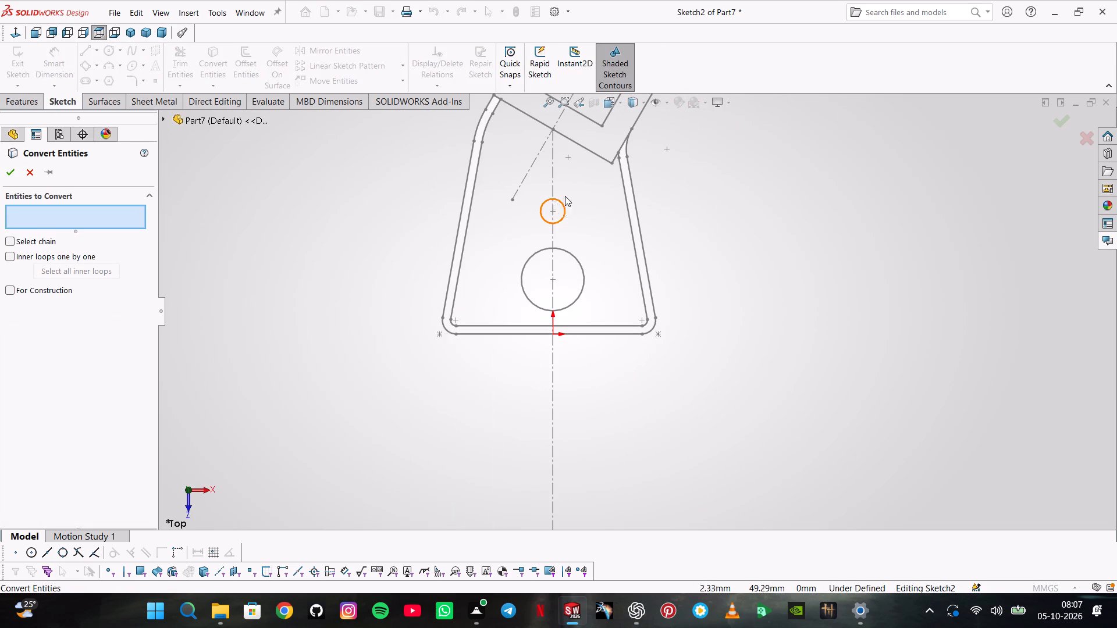
scroll(648, 128, down, 5)
scroll(561, 214, up, 4)
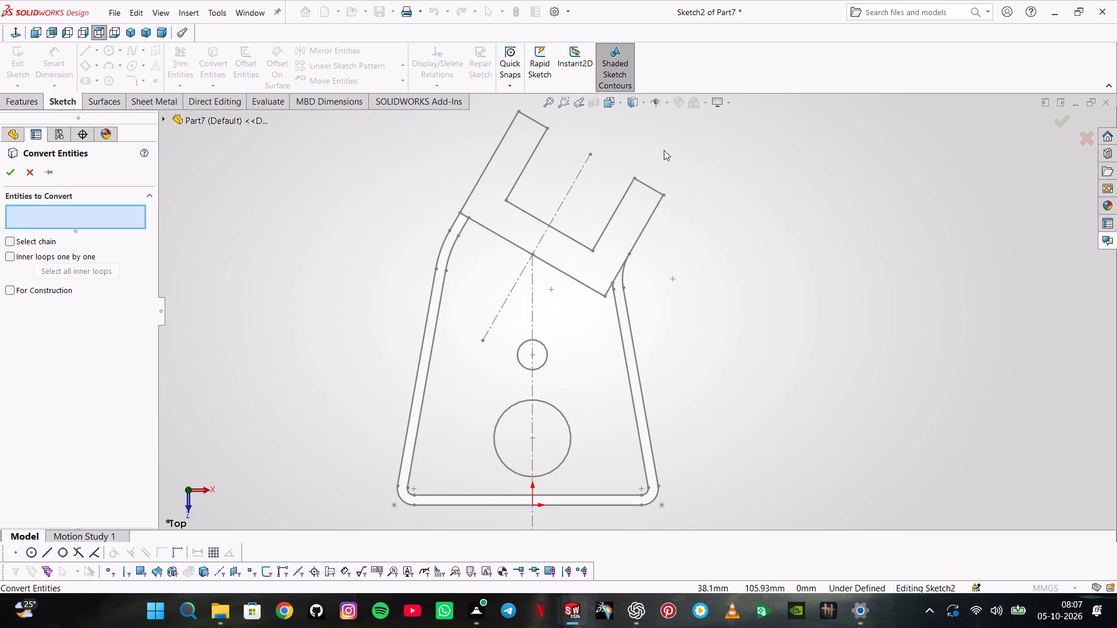
drag(744, 127, 420, 264)
click(464, 230)
click(451, 251)
click(437, 299)
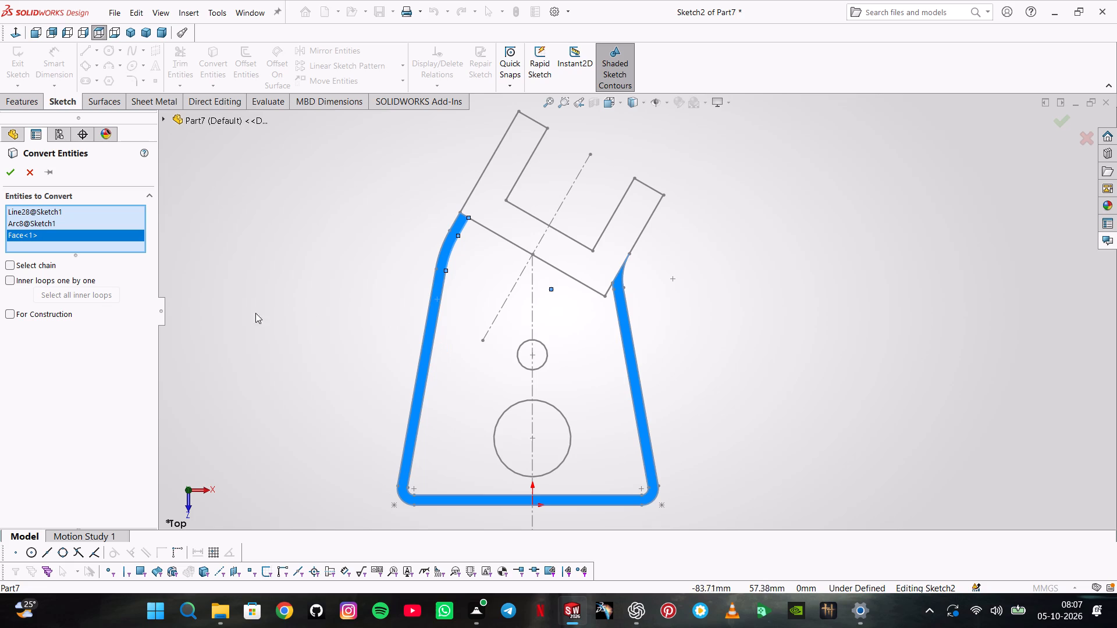
click(539, 349)
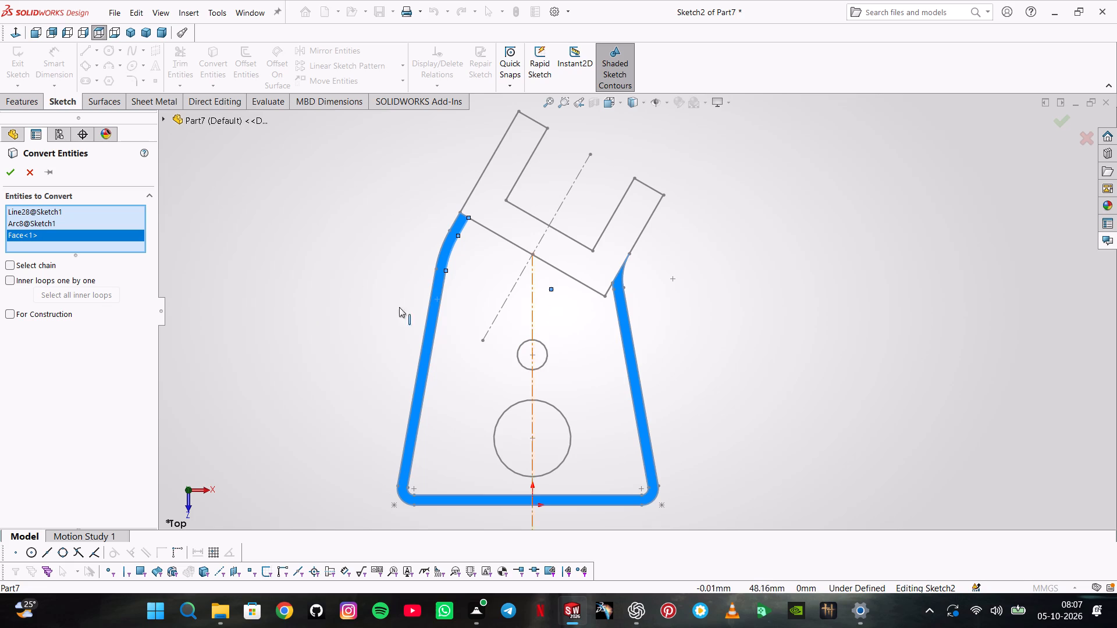
right_click(36, 237)
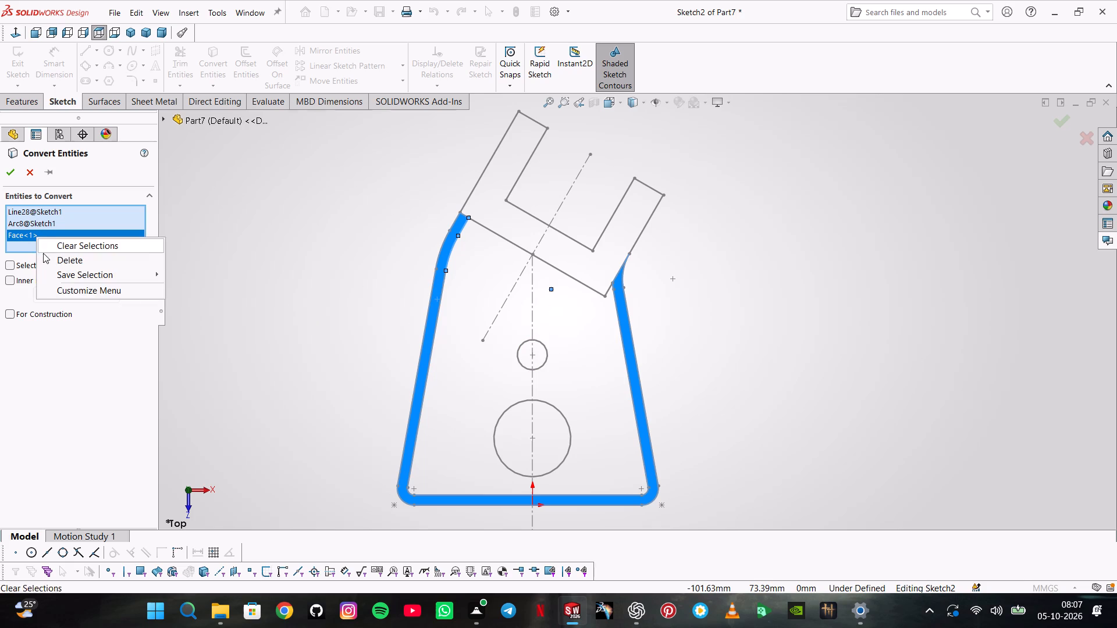
click(58, 253)
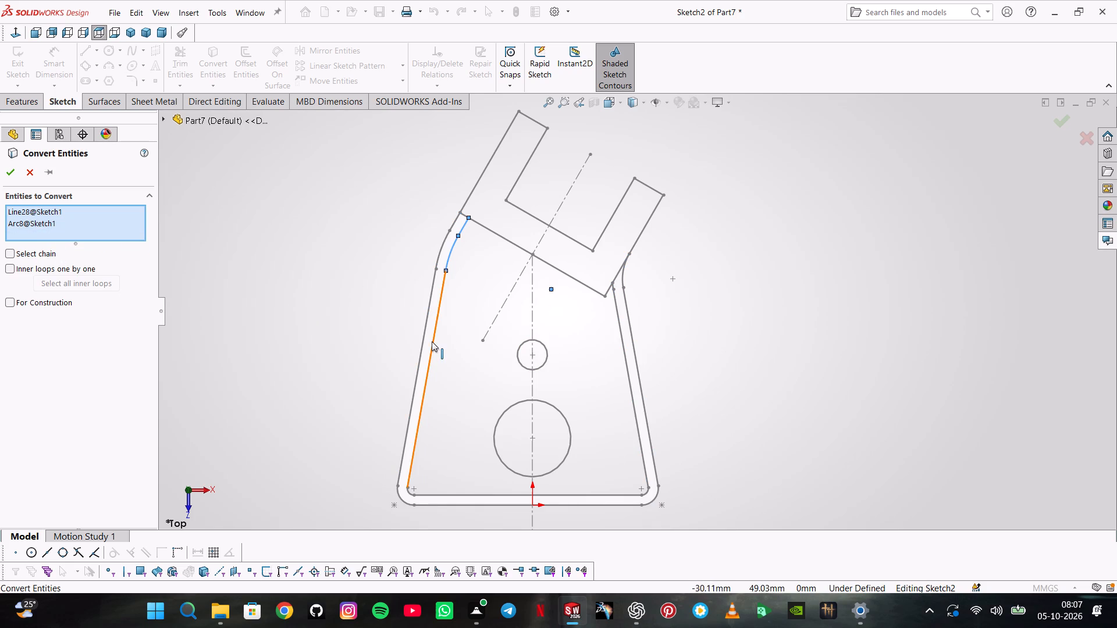
click(432, 341)
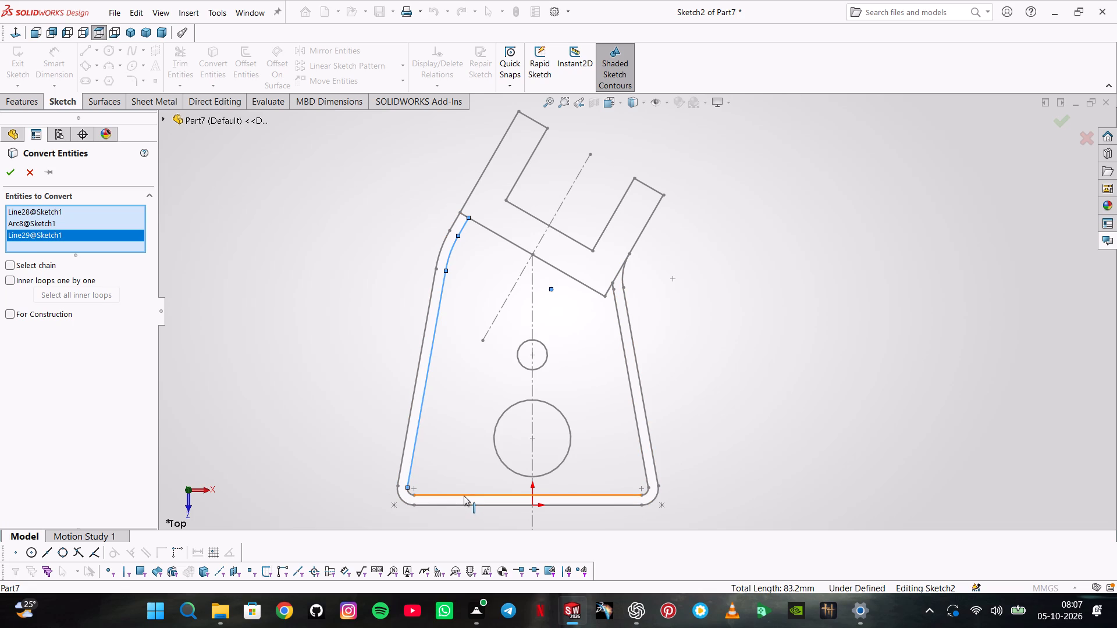
click(463, 494)
click(638, 416)
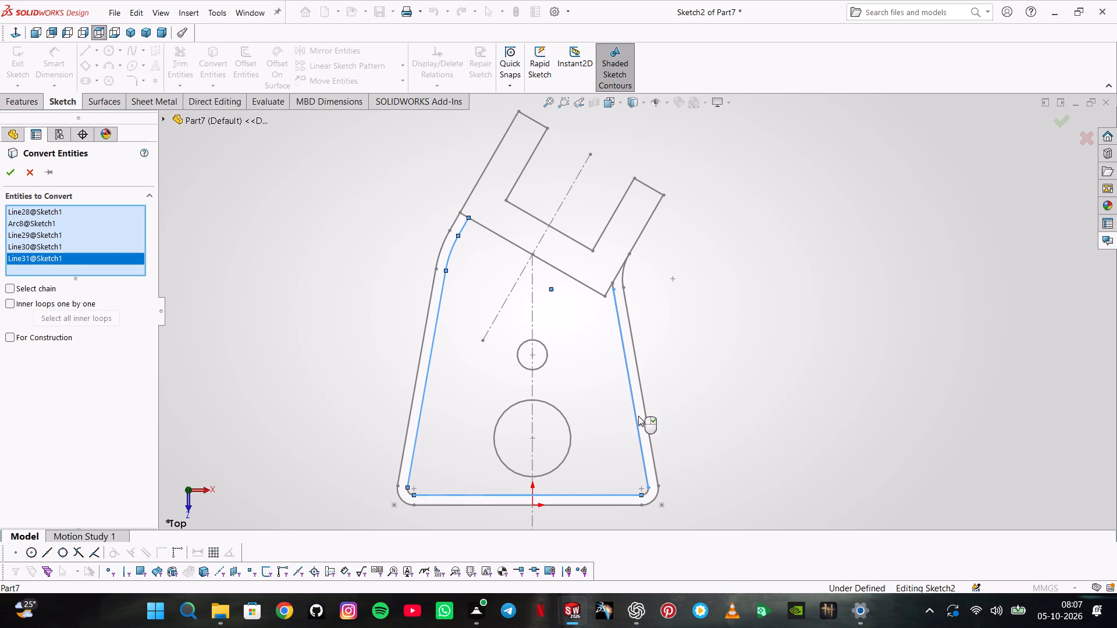
click(563, 423)
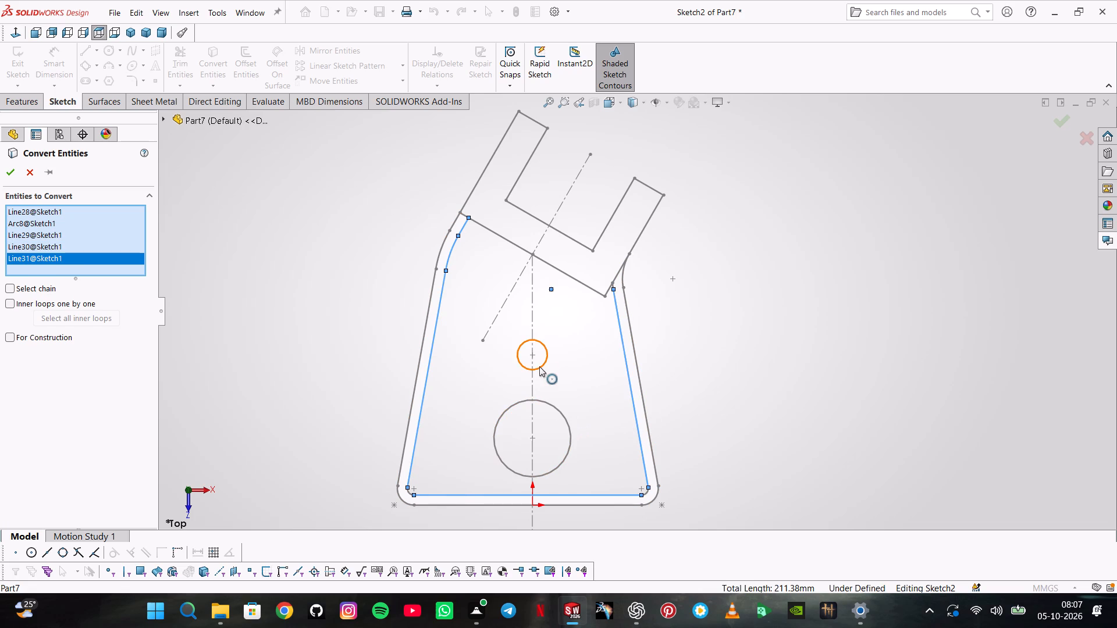
Add both circles, the angled head's base and outer side lines, and the two lower inner corner arcs, and convert the whole selection.
click(539, 366)
click(548, 406)
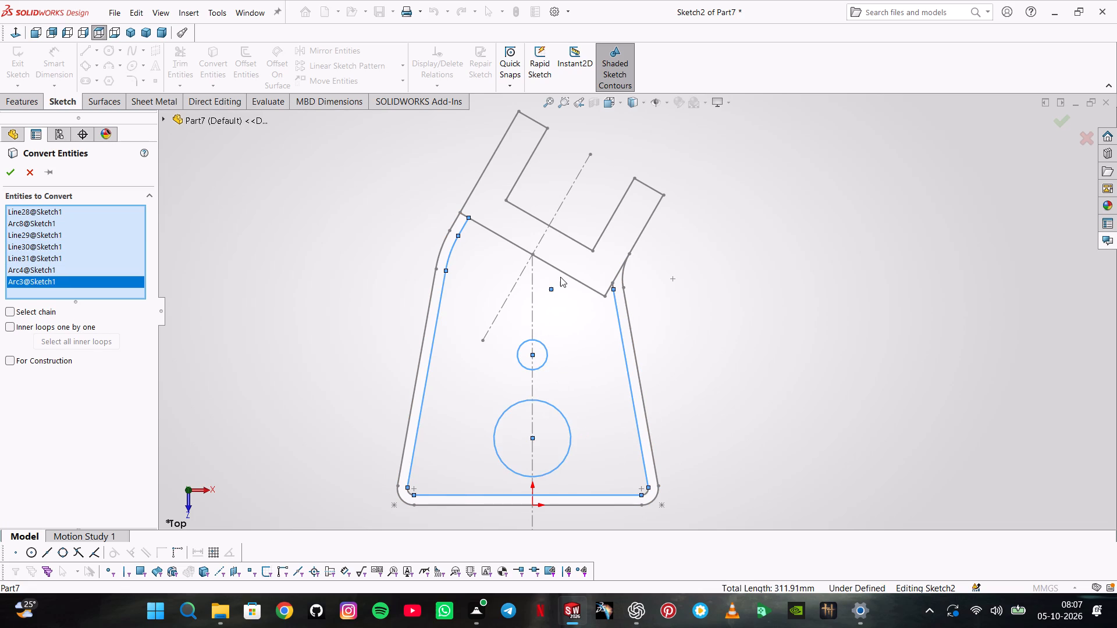
click(566, 273)
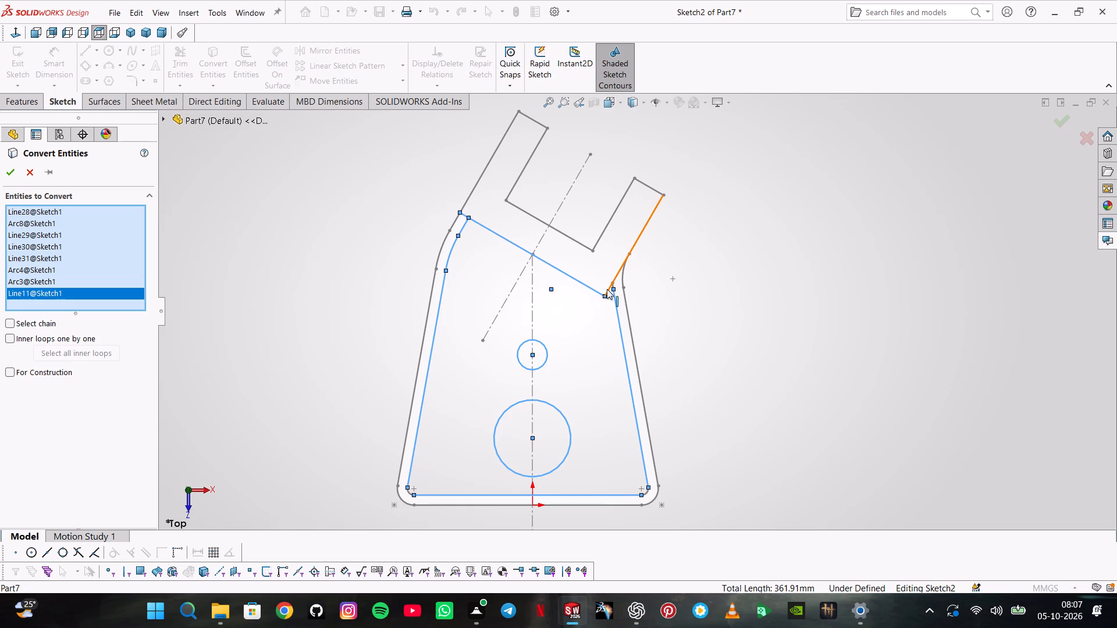
click(609, 290)
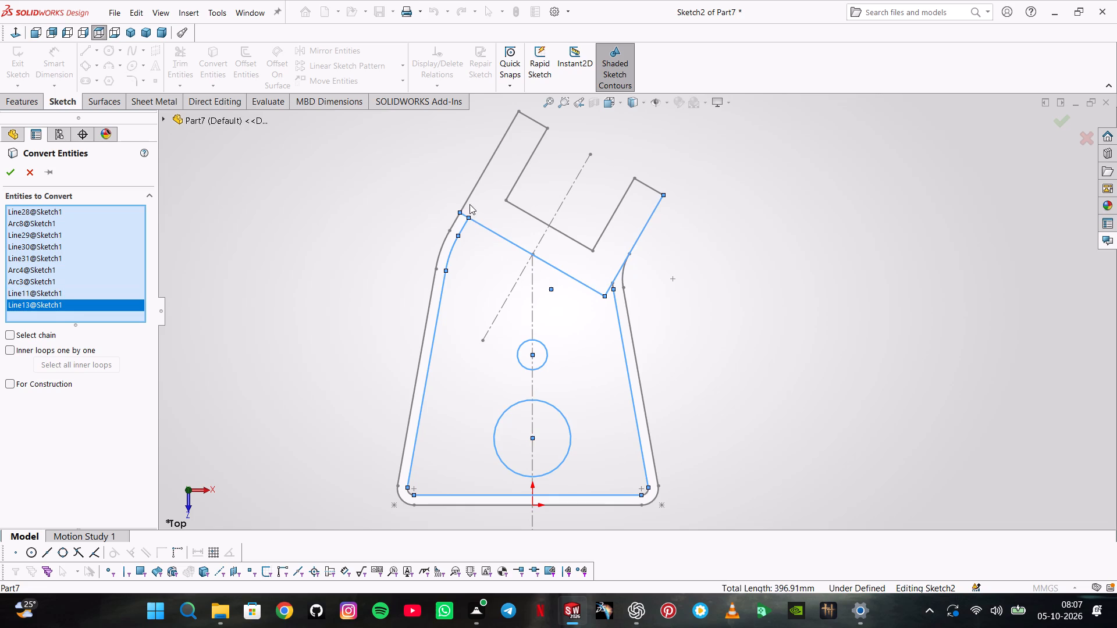
click(469, 198)
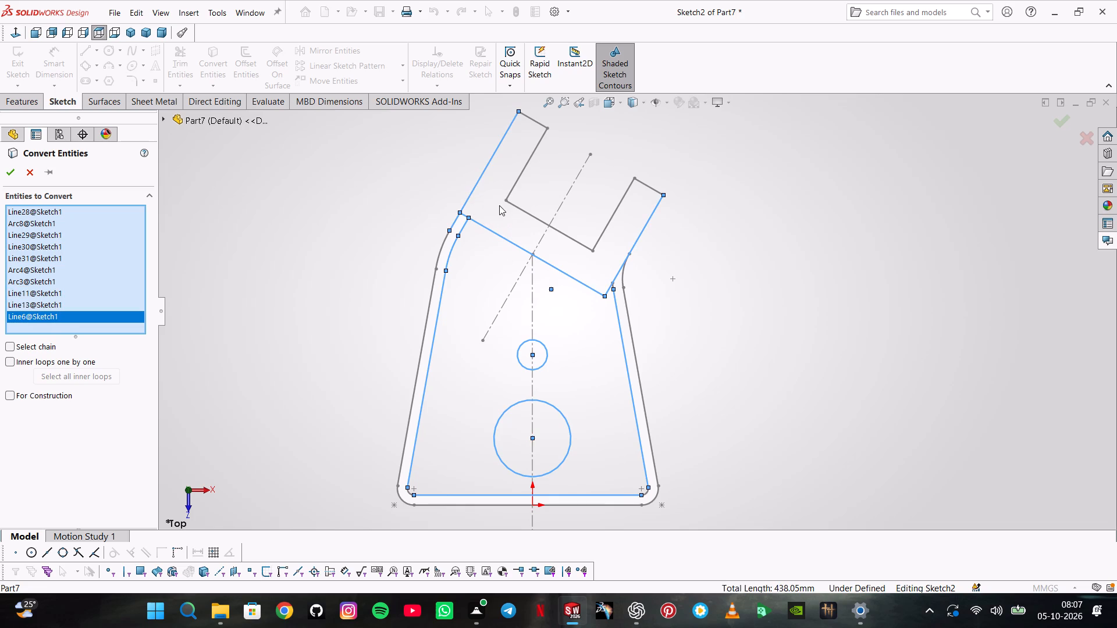
scroll(484, 549, down, 5)
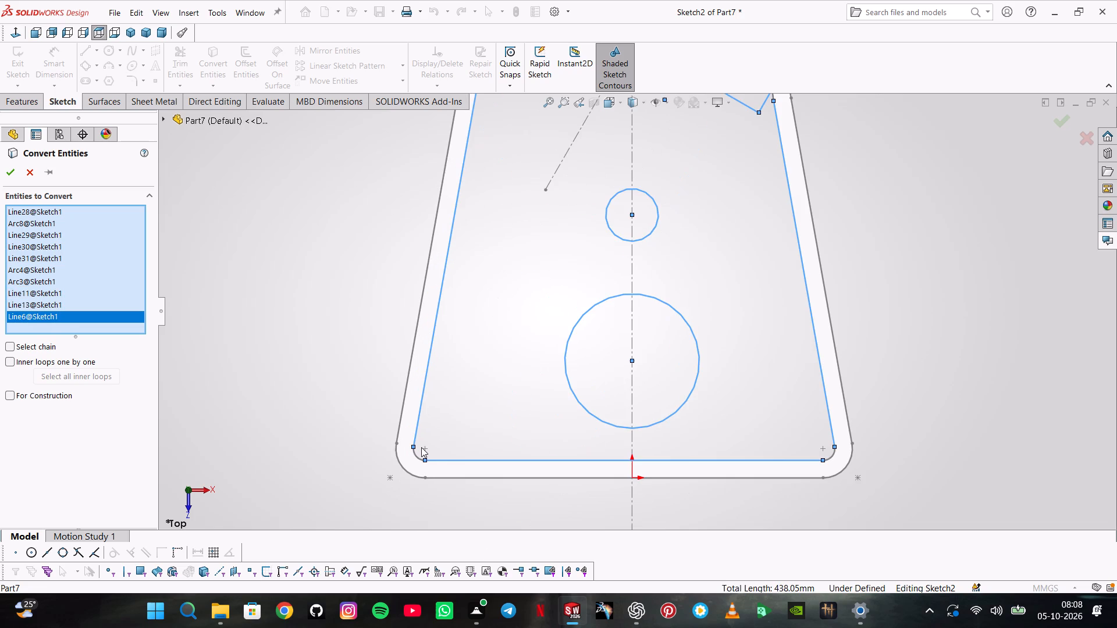
click(418, 455)
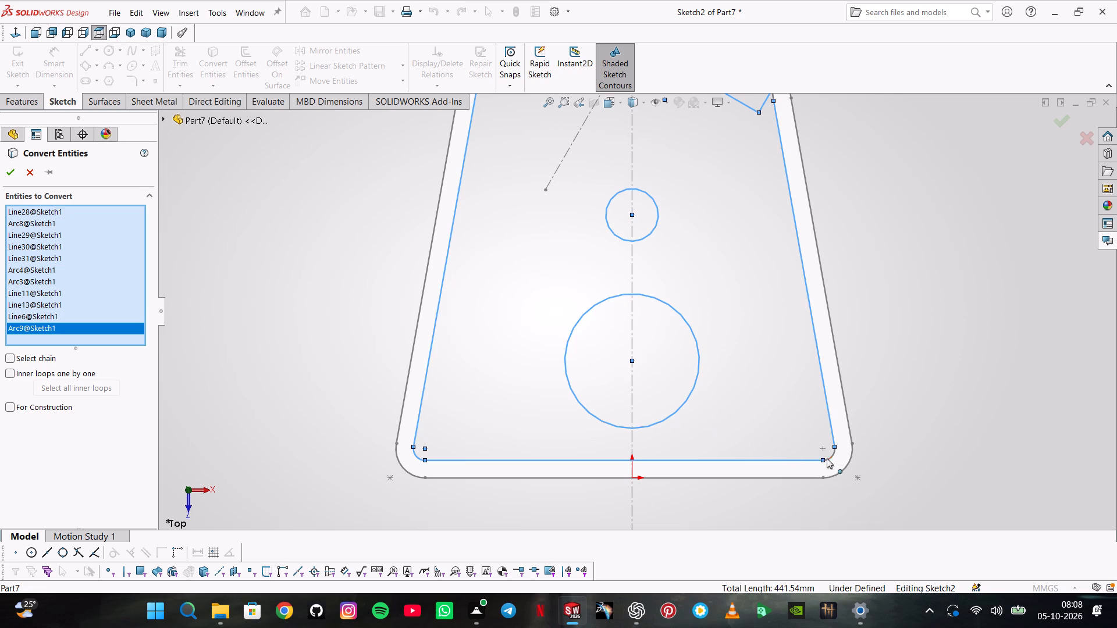
click(830, 458)
scroll(770, 339, up, 5)
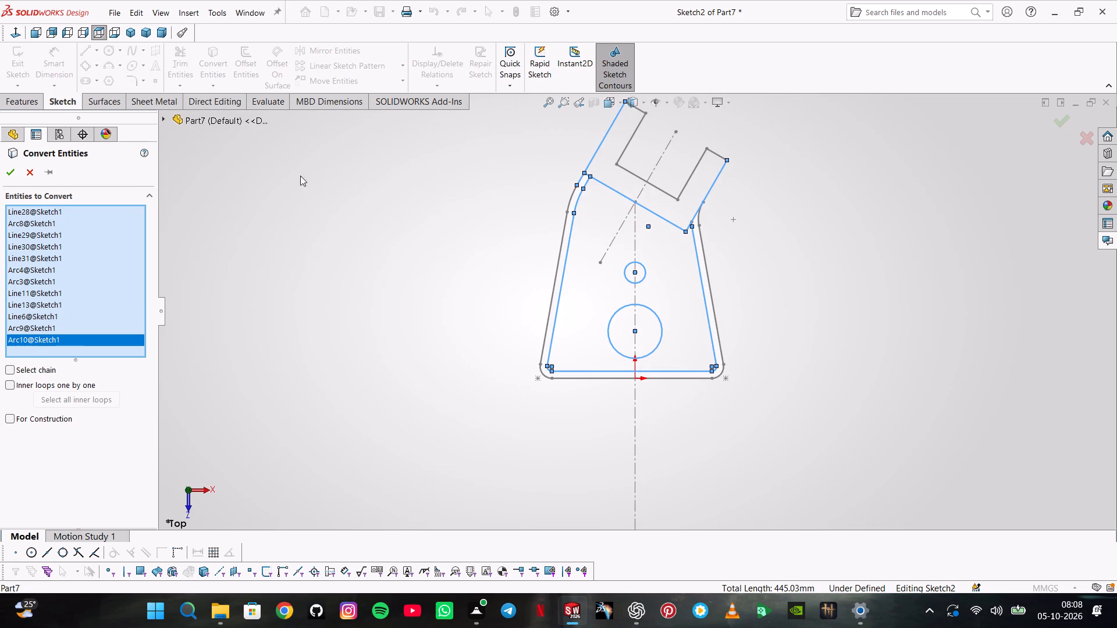
click(12, 170)
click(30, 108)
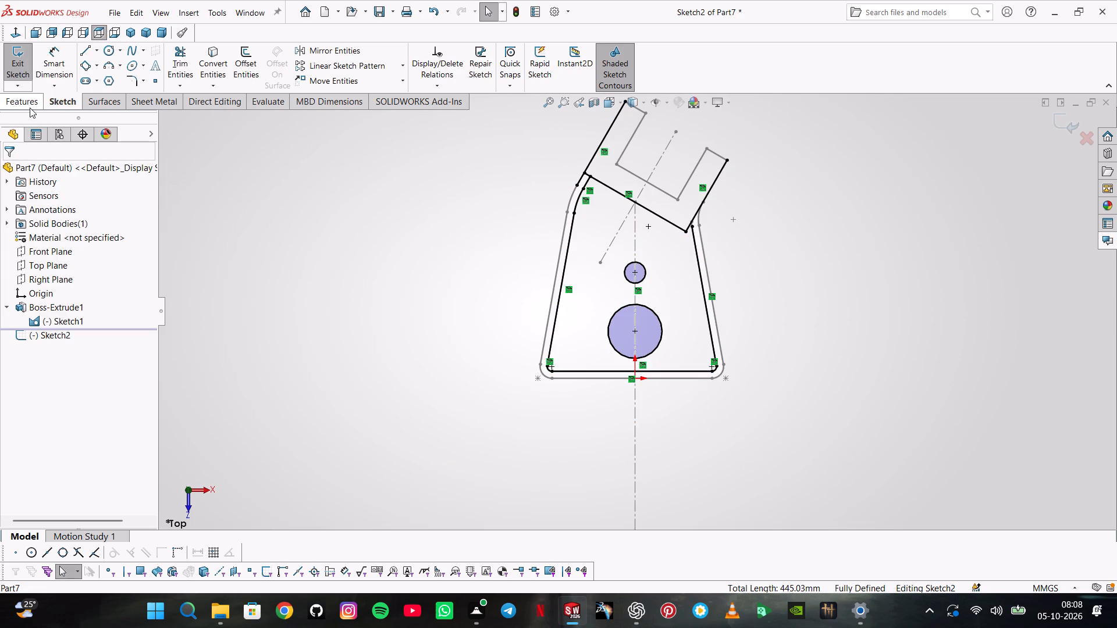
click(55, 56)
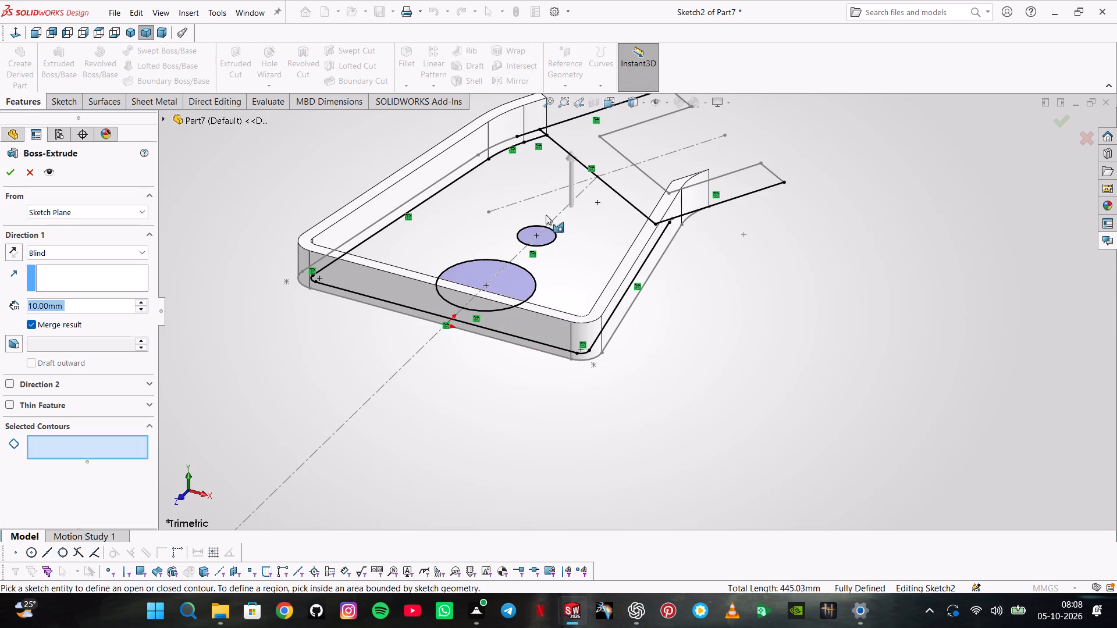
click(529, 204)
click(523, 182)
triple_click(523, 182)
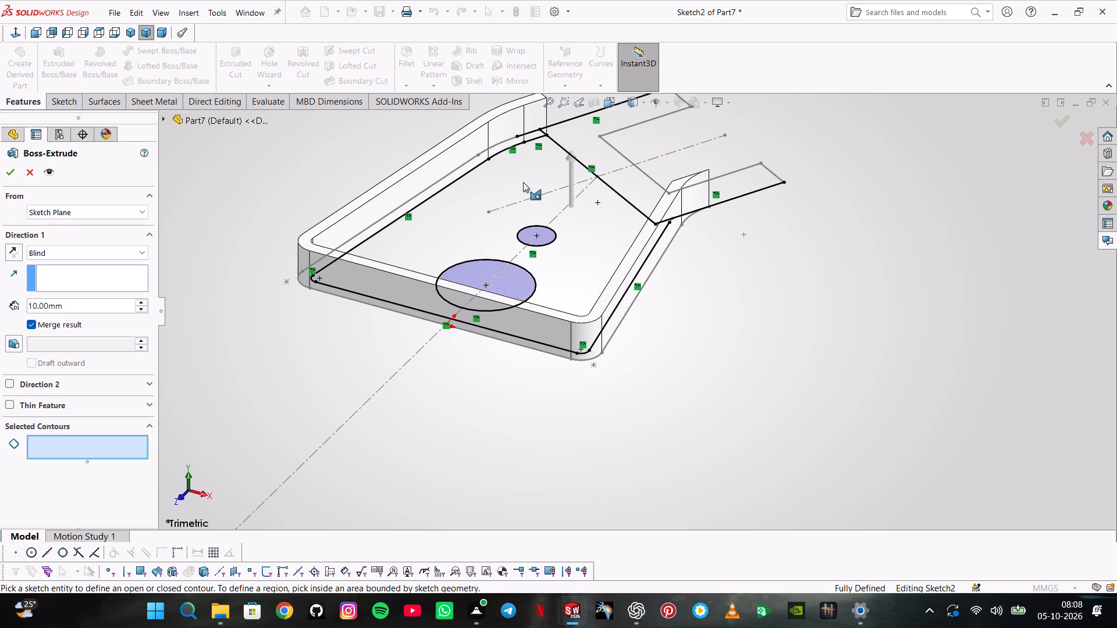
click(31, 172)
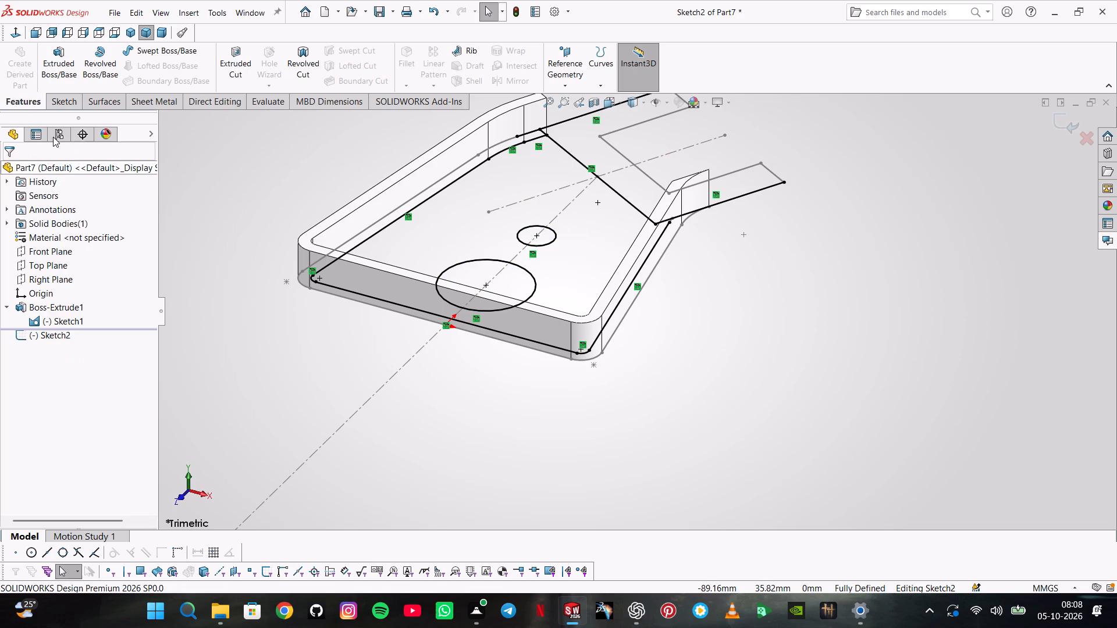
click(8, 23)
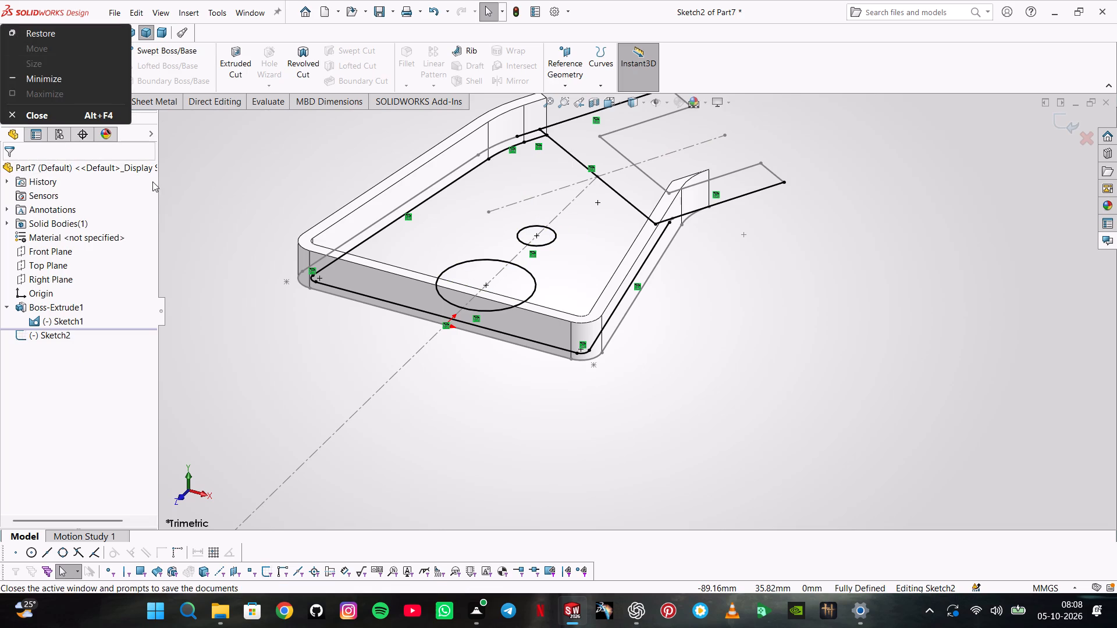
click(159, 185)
Restart Convert Entities and select the outer profile's bottom line, both lower corner arcs, both side lines and the upper-left arc.
click(15, 38)
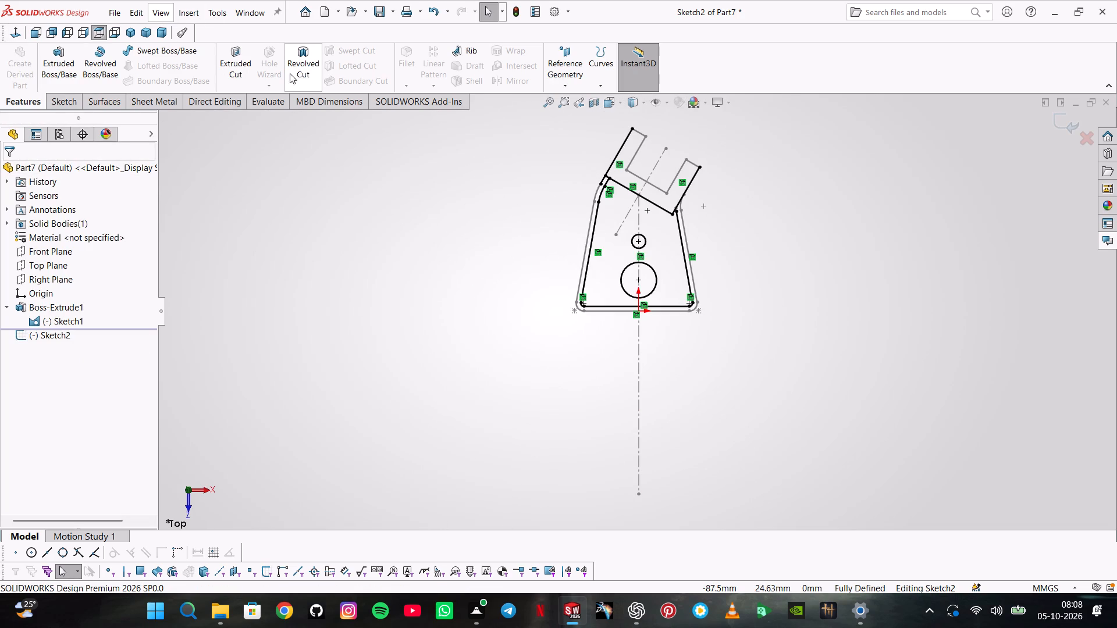
click(59, 94)
click(205, 82)
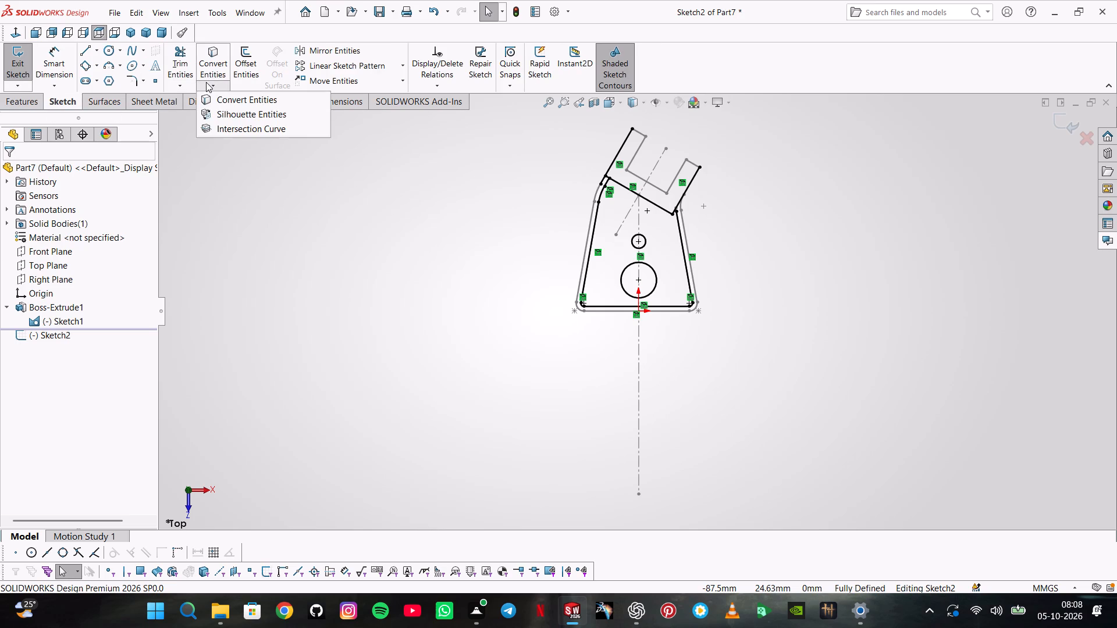
click(209, 72)
scroll(648, 213, down, 5)
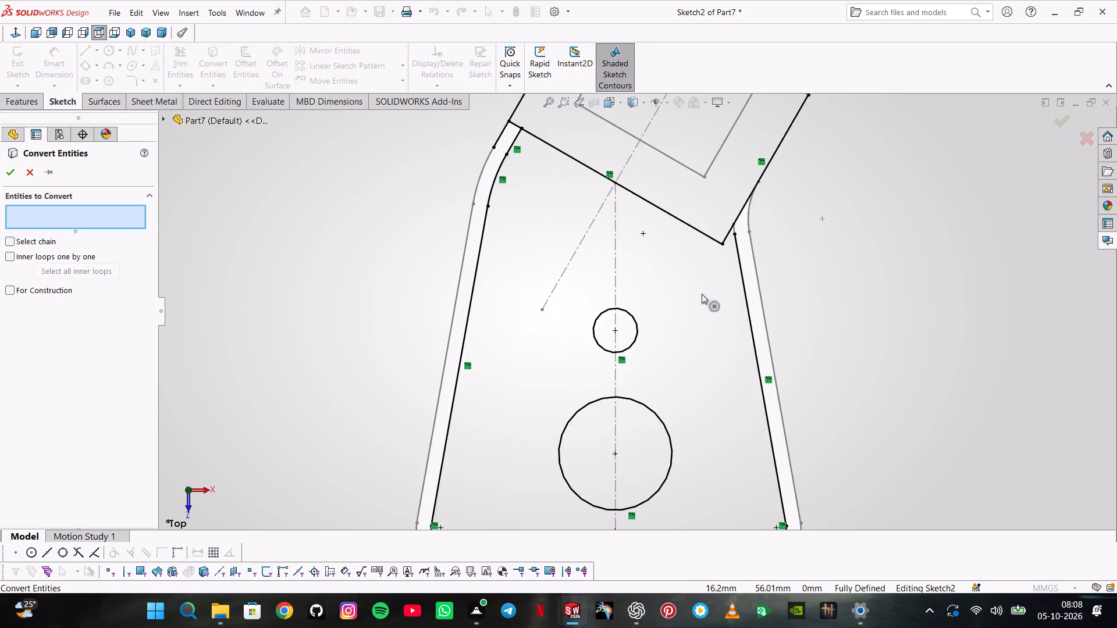
scroll(706, 315, up, 5)
scroll(666, 359, down, 4)
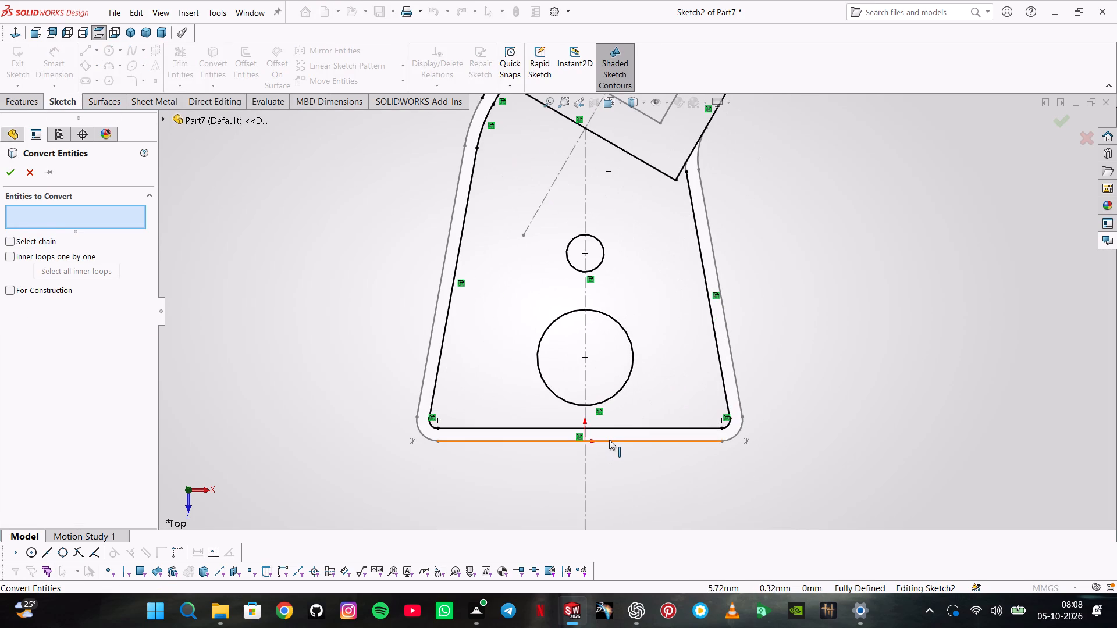
click(609, 440)
click(735, 432)
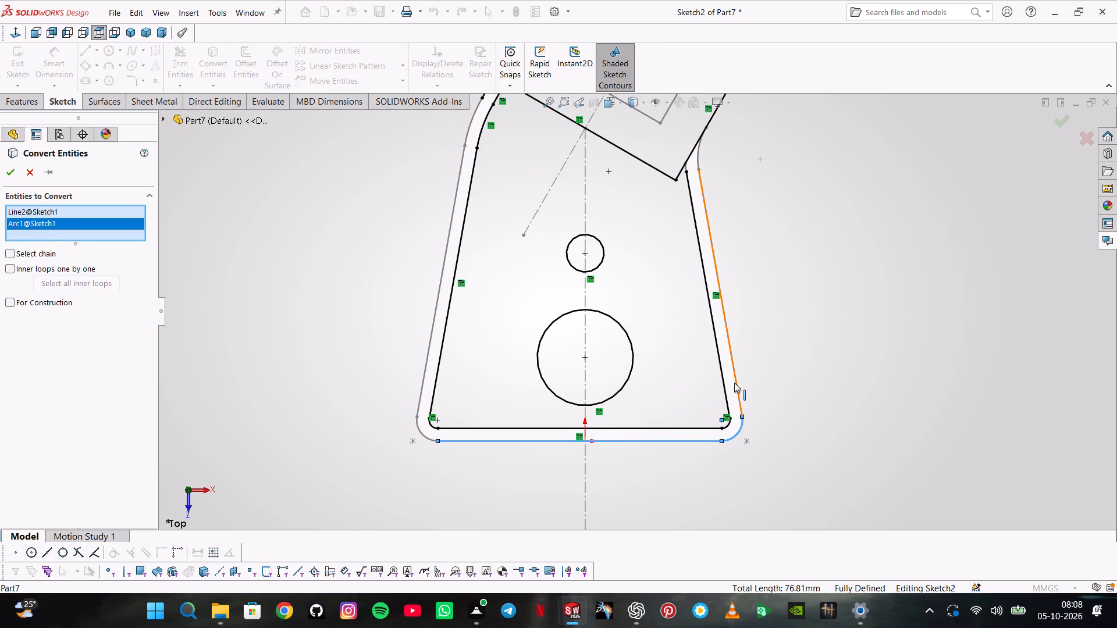
click(735, 382)
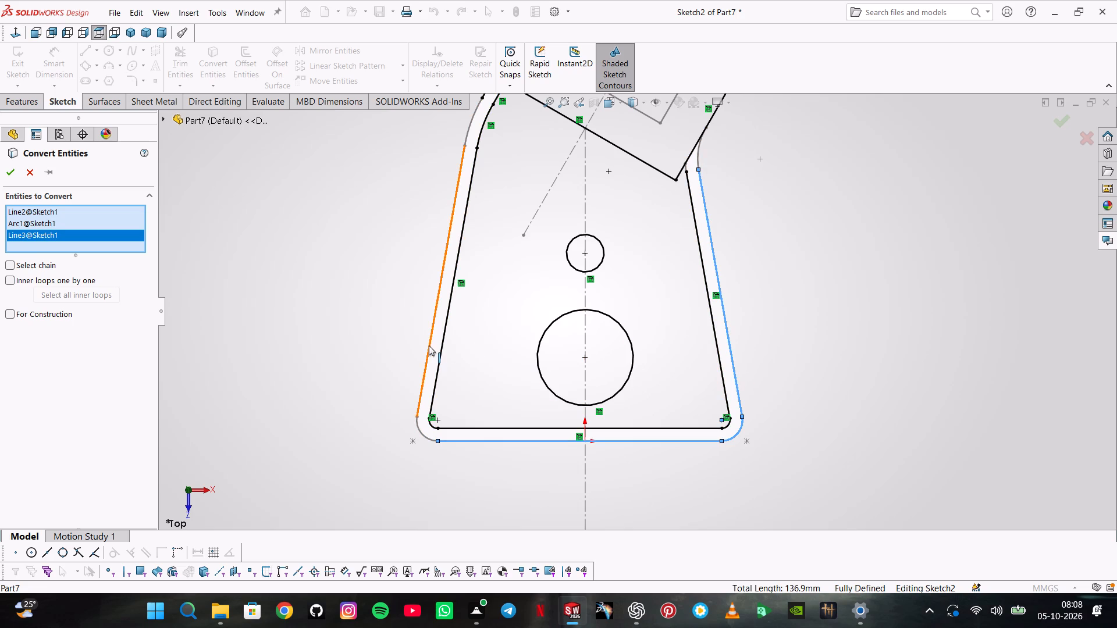
click(429, 345)
click(422, 431)
scroll(457, 164, up, 2)
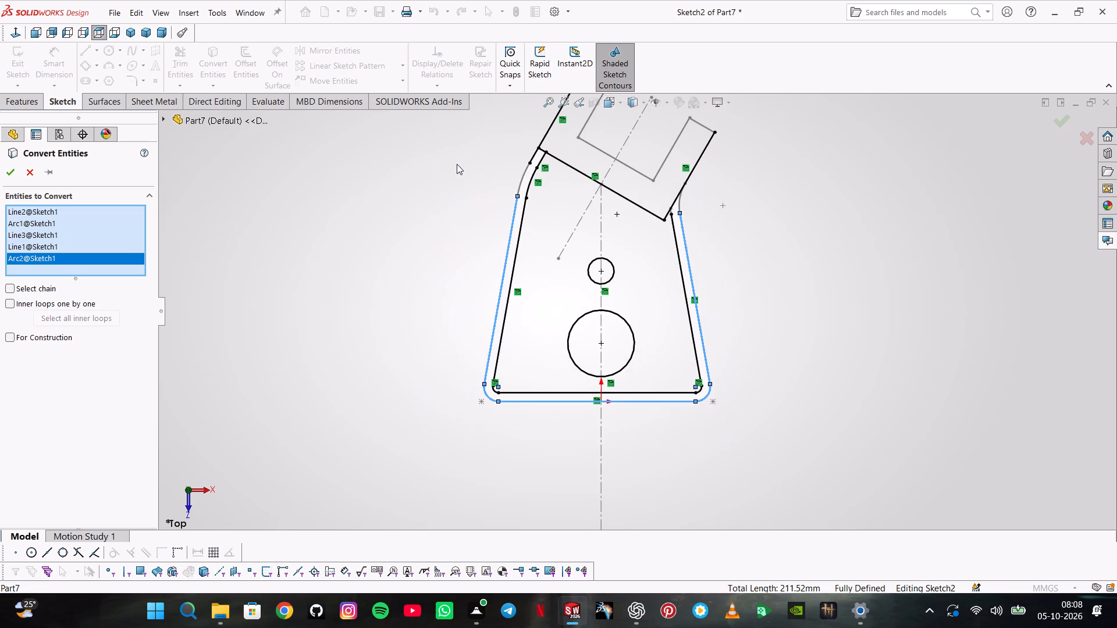
click(524, 180)
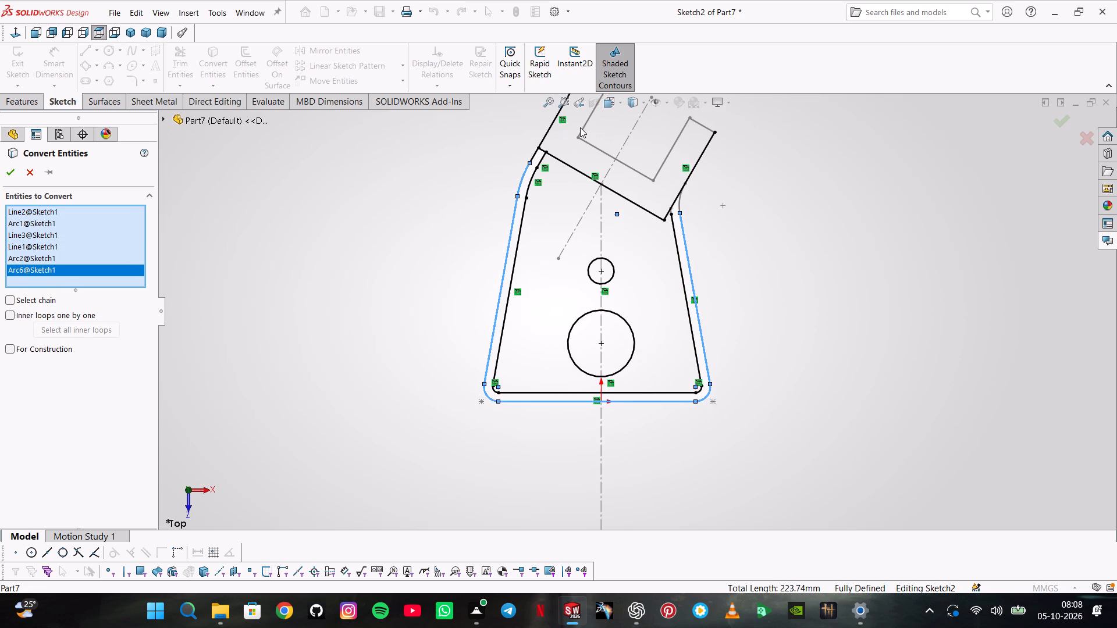
Add the head's slot lines, both prong tips, and the upper-right inner and outer arcs, and convert the selected entities.
click(584, 127)
click(586, 140)
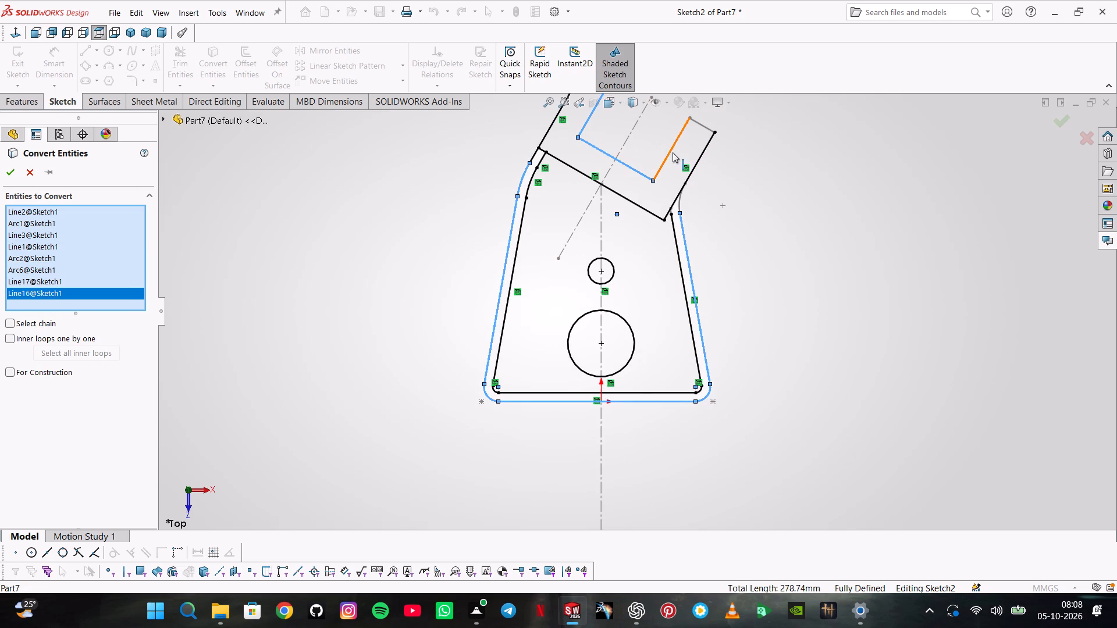
click(673, 152)
click(695, 130)
scroll(666, 227, down, 6)
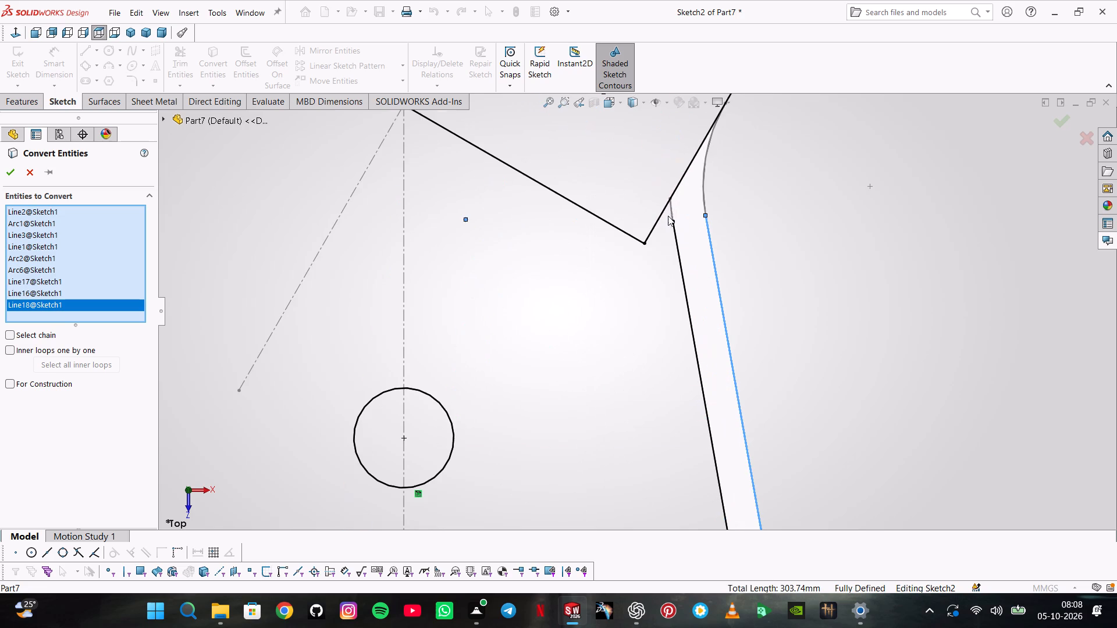
click(671, 208)
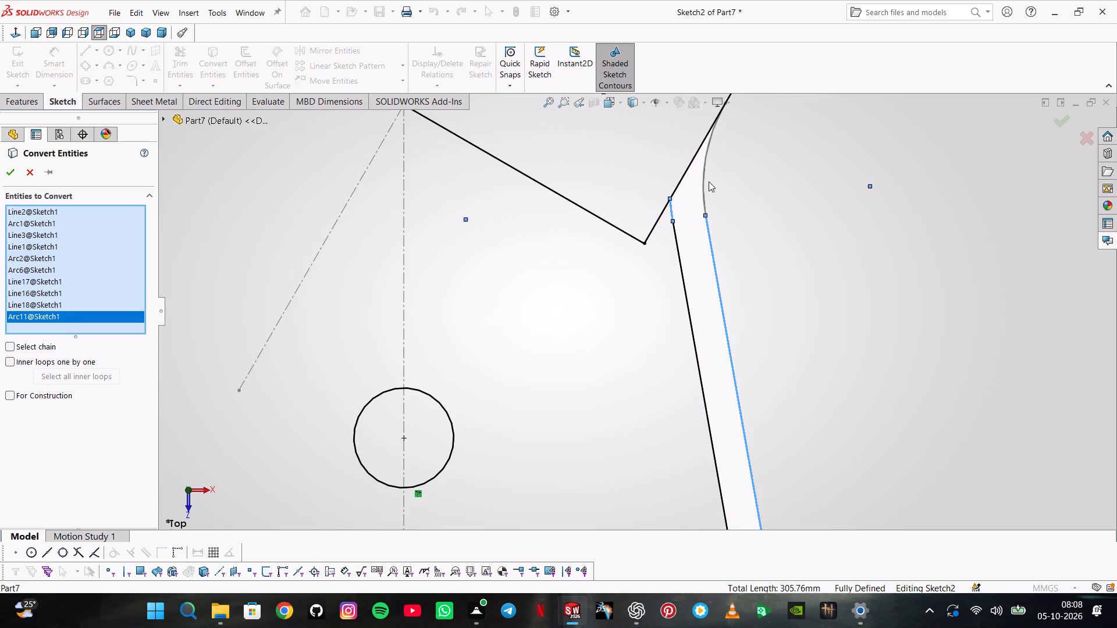
click(705, 184)
scroll(704, 184, up, 6)
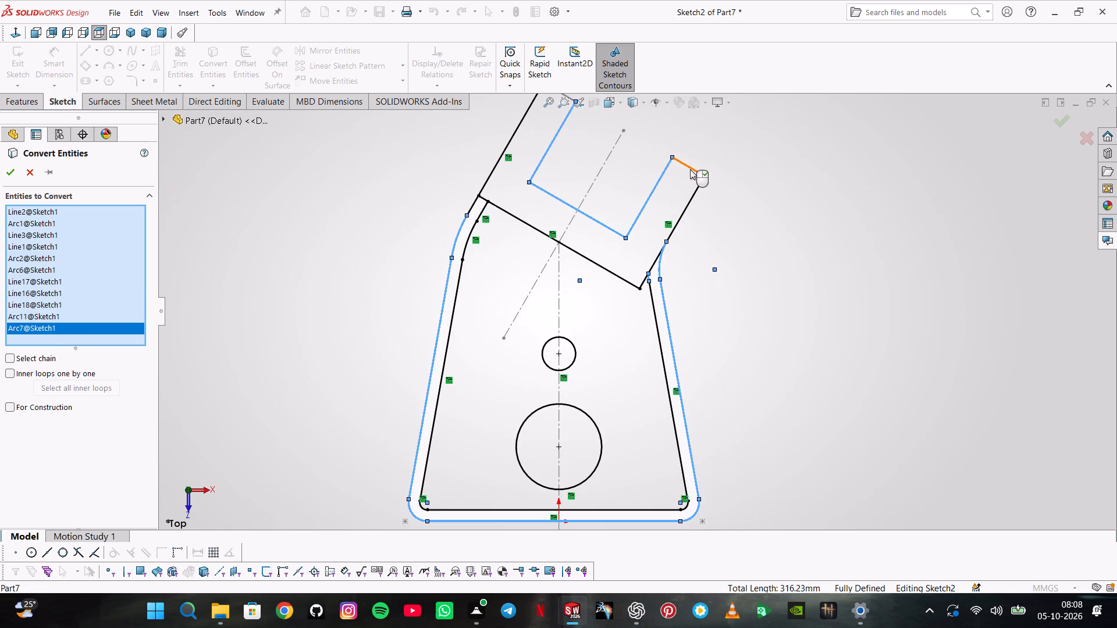
click(690, 169)
scroll(642, 133, up, 1)
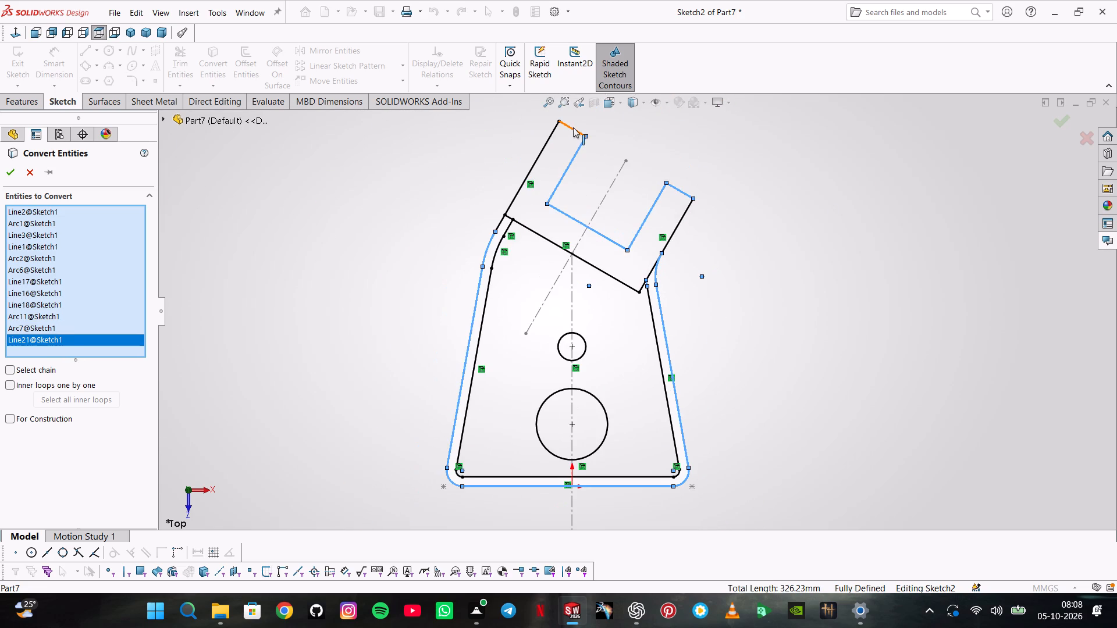
click(573, 127)
click(9, 167)
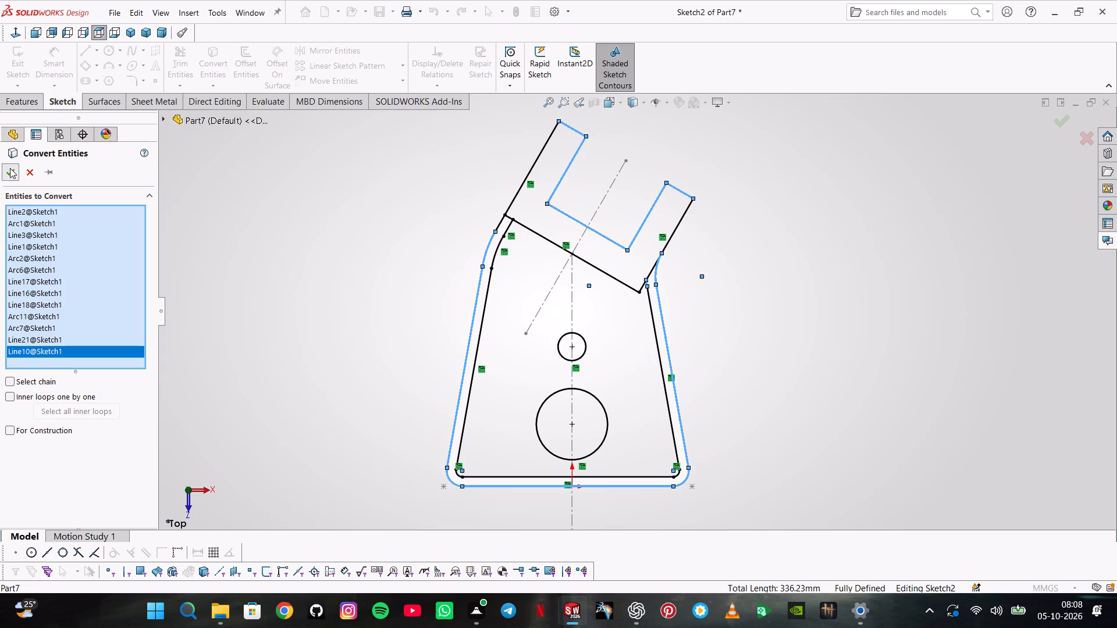
Try to extrude the enclosed plate region around both circles as a Blind boss with a 5 mm depth.
click(26, 100)
click(67, 73)
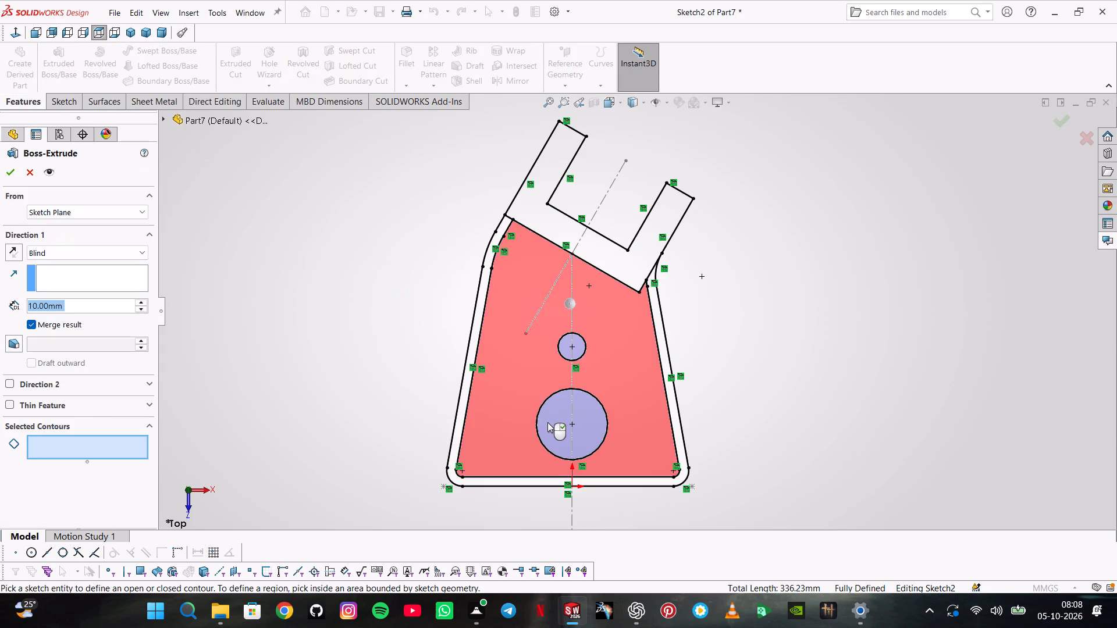
click(536, 402)
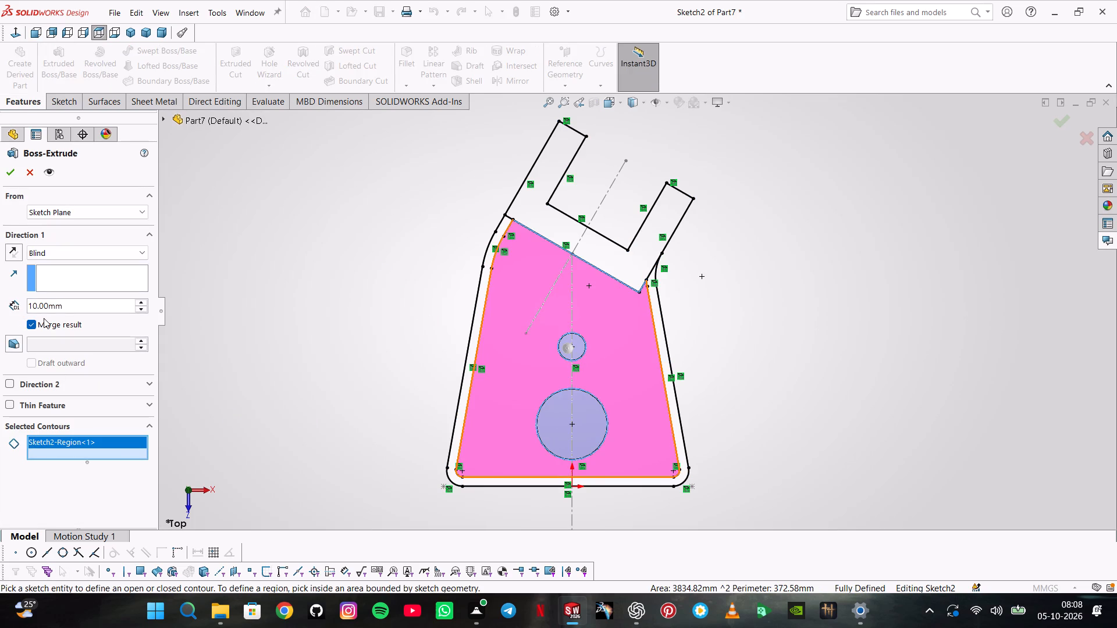
key(5)
key(Return)
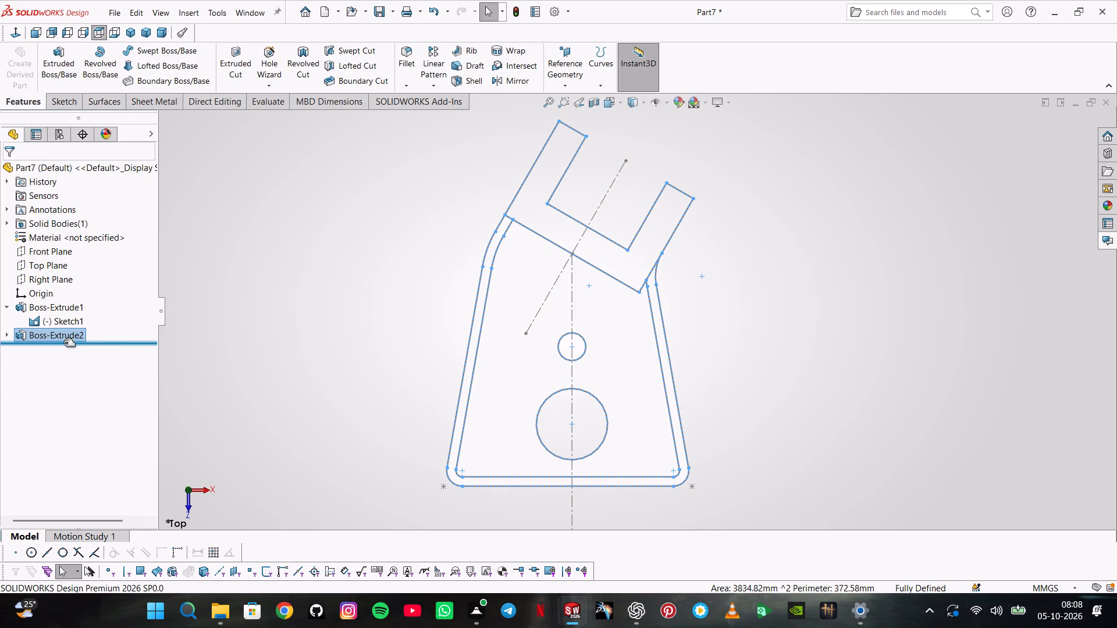
middle_click(413, 462)
middle_drag(414, 463, 357, 389)
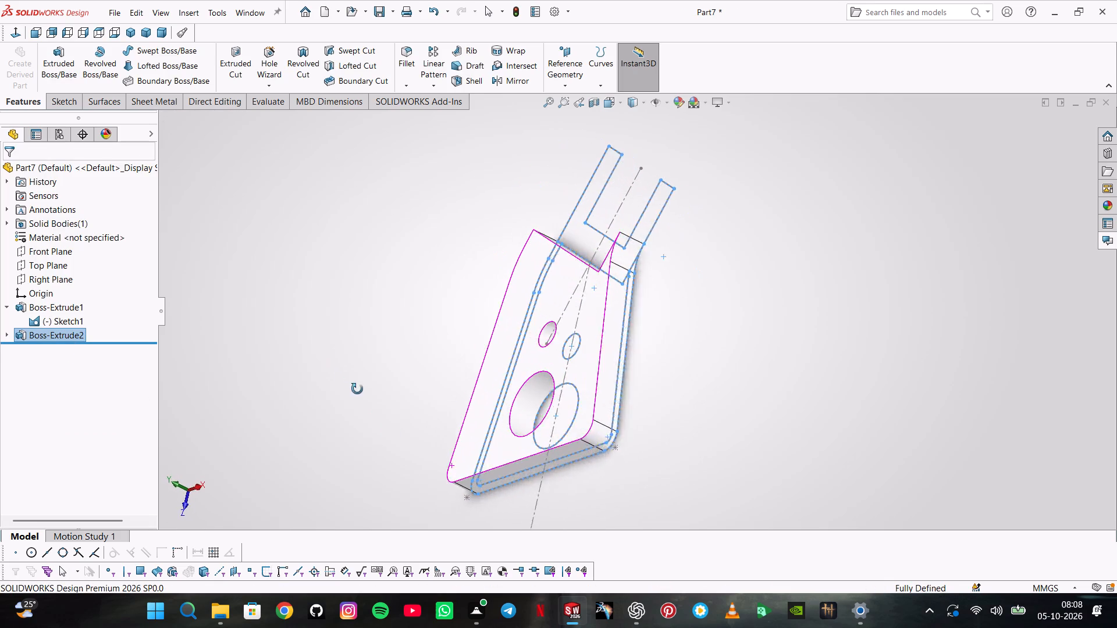
middle_drag(357, 389, 372, 406)
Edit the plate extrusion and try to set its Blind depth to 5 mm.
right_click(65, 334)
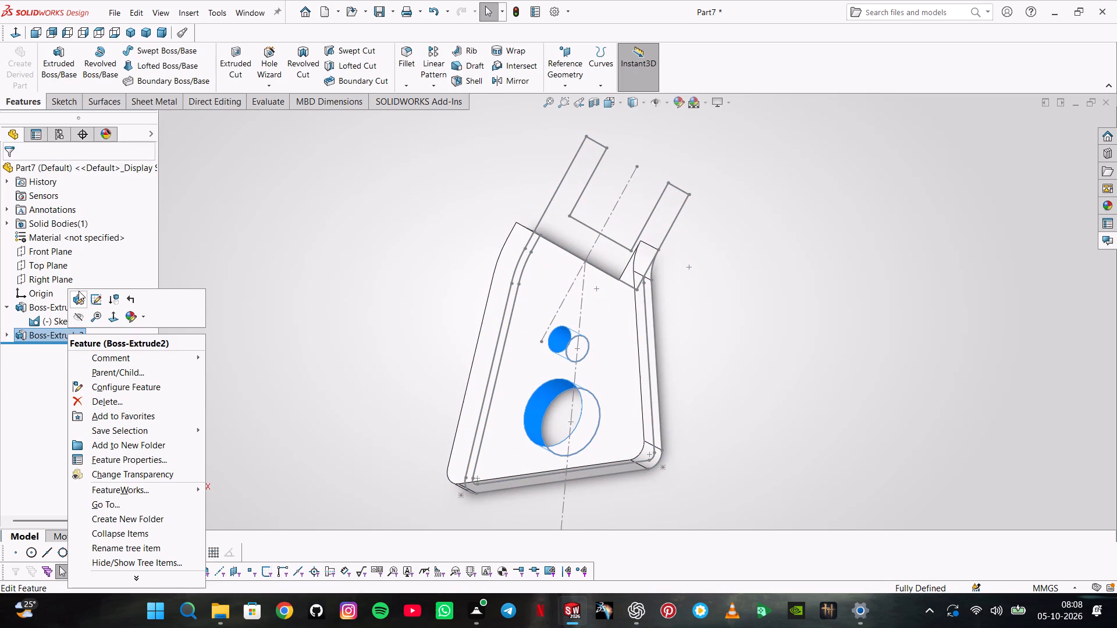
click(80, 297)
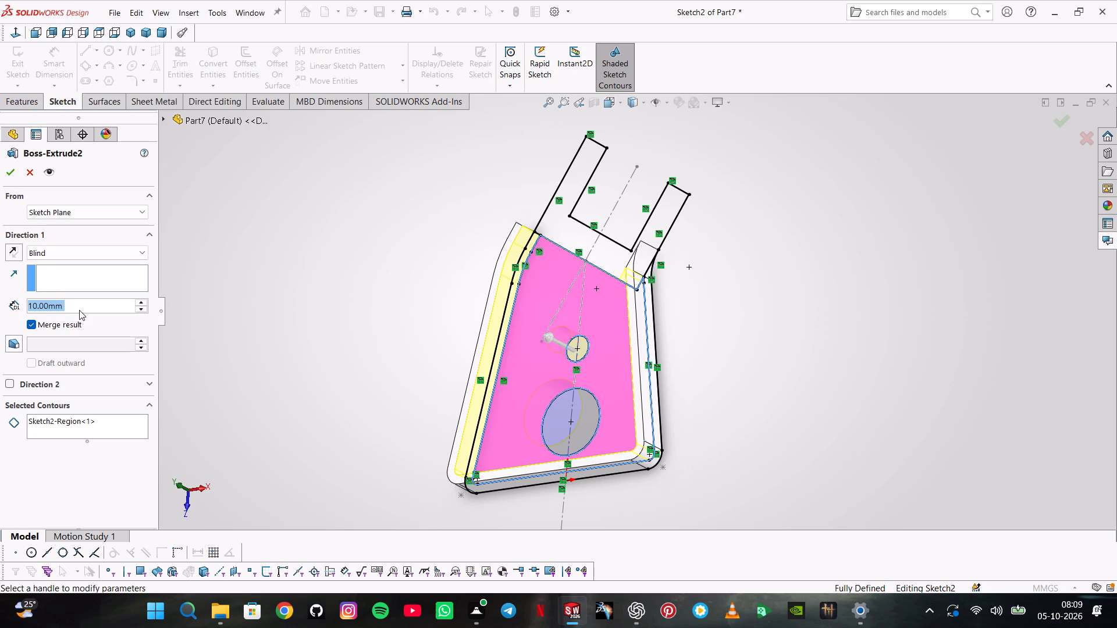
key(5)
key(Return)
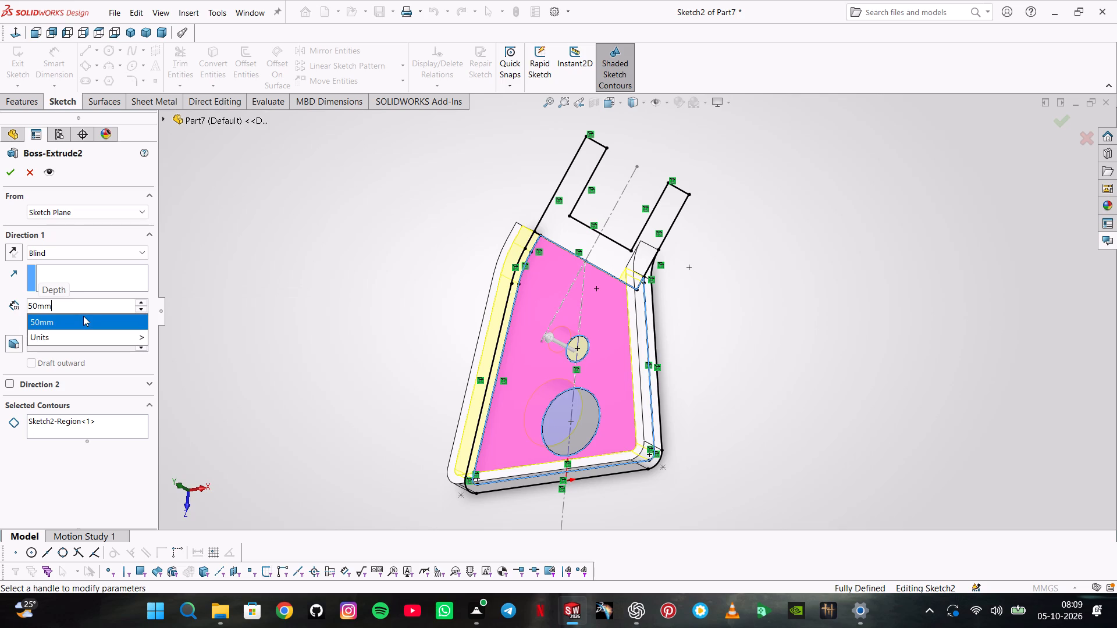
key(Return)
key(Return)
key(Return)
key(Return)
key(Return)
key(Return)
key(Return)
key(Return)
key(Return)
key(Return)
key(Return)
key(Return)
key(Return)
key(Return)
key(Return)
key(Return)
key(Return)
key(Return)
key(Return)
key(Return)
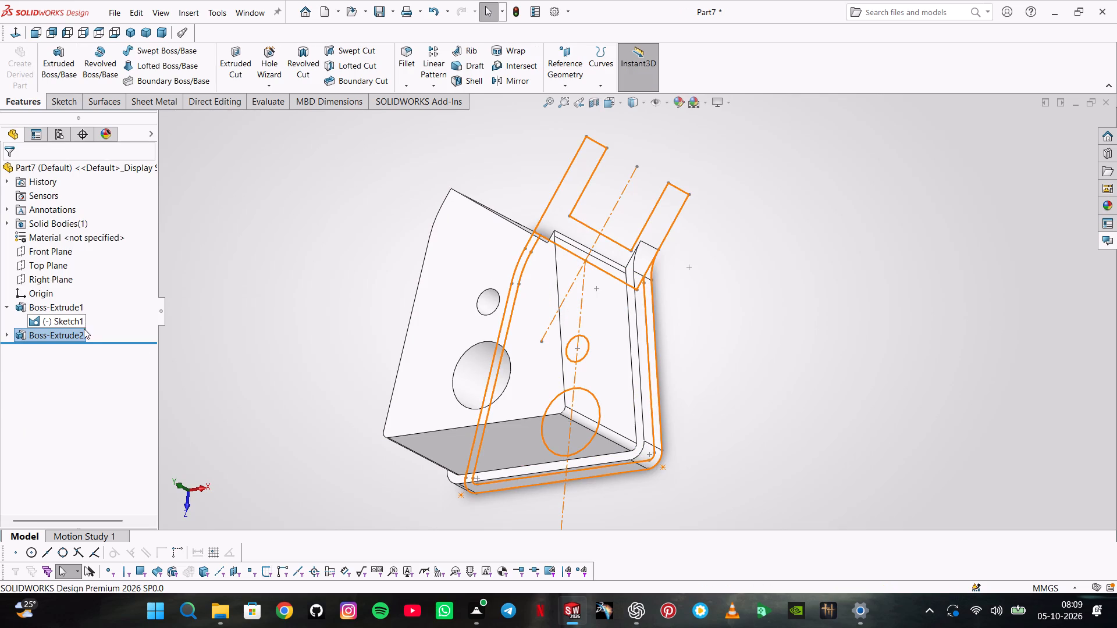
Set the plate extrusion's Blind depth to 5 mm.
right_click(77, 337)
click(90, 302)
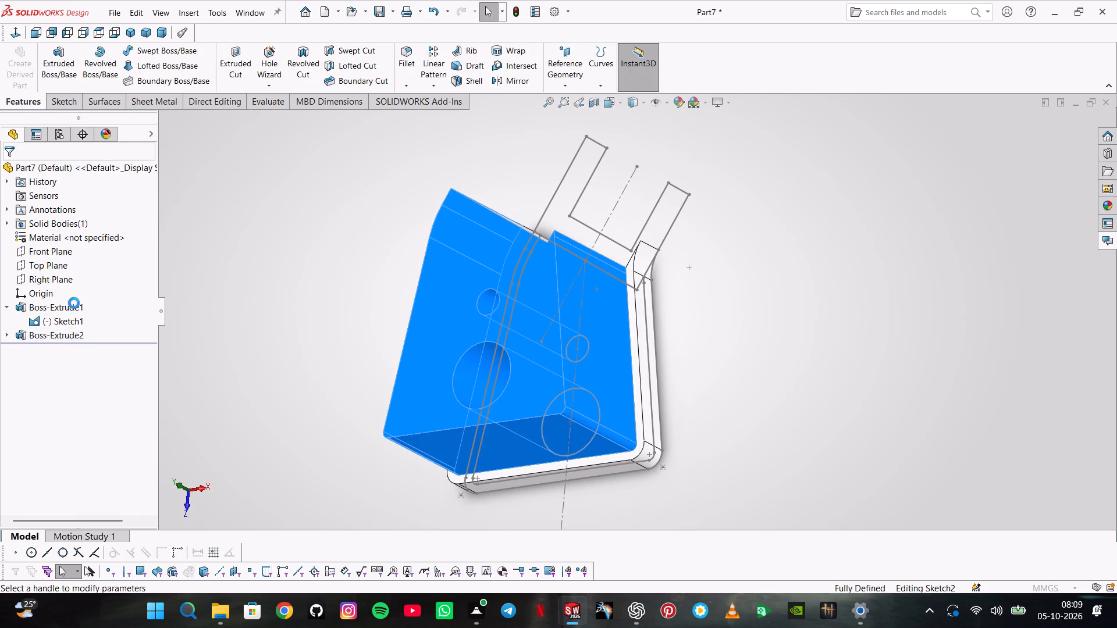
key(5)
key(Return)
key(Return)
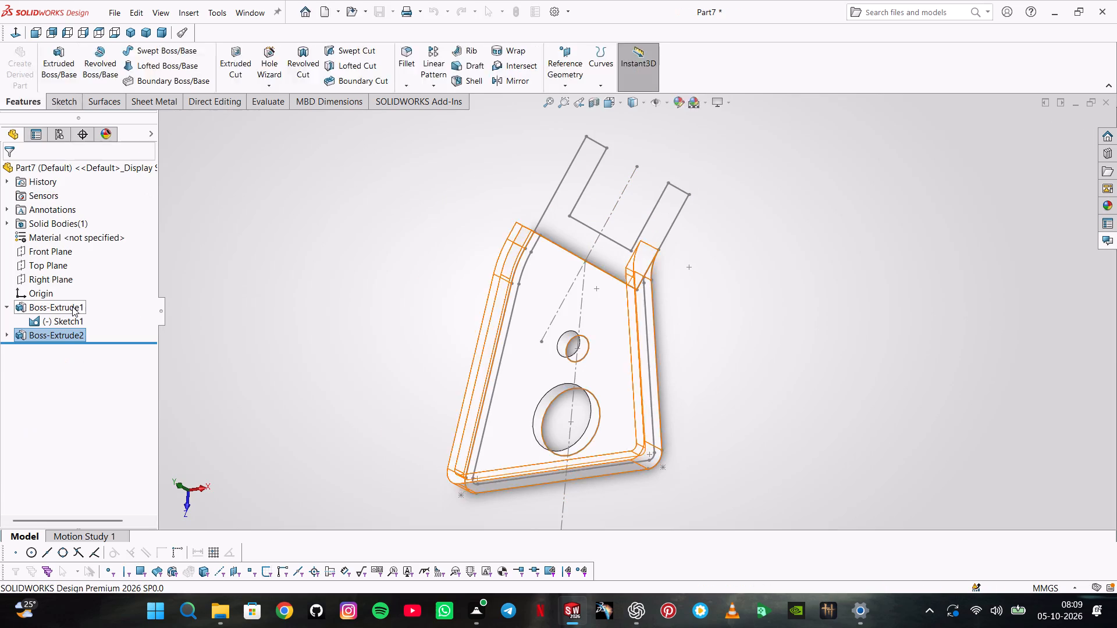
click(195, 315)
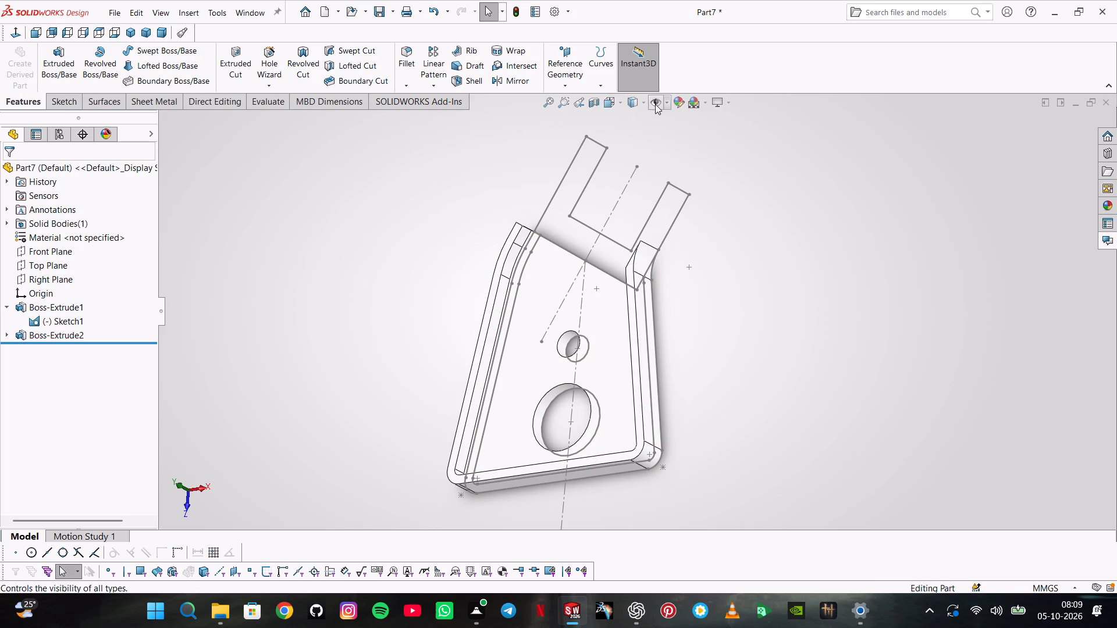
Change the viewport scene so the part's faces render in gray.
click(705, 100)
click(702, 151)
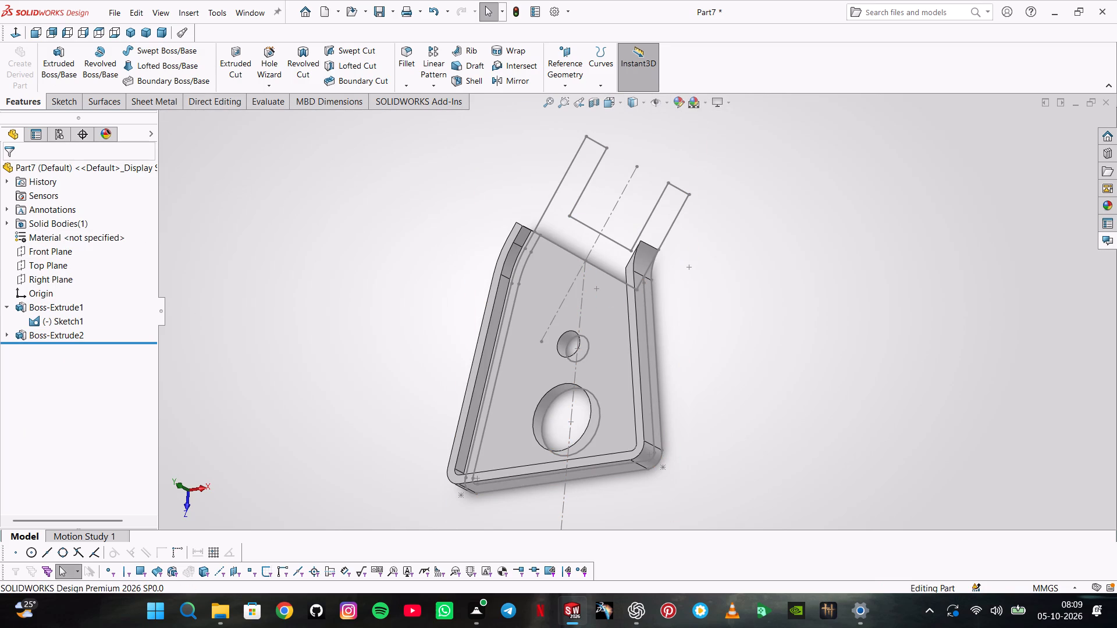
In a new Top Plane sketch, convert the slotted head's base, outer sides, prong tips and three slot lines.
click(36, 265)
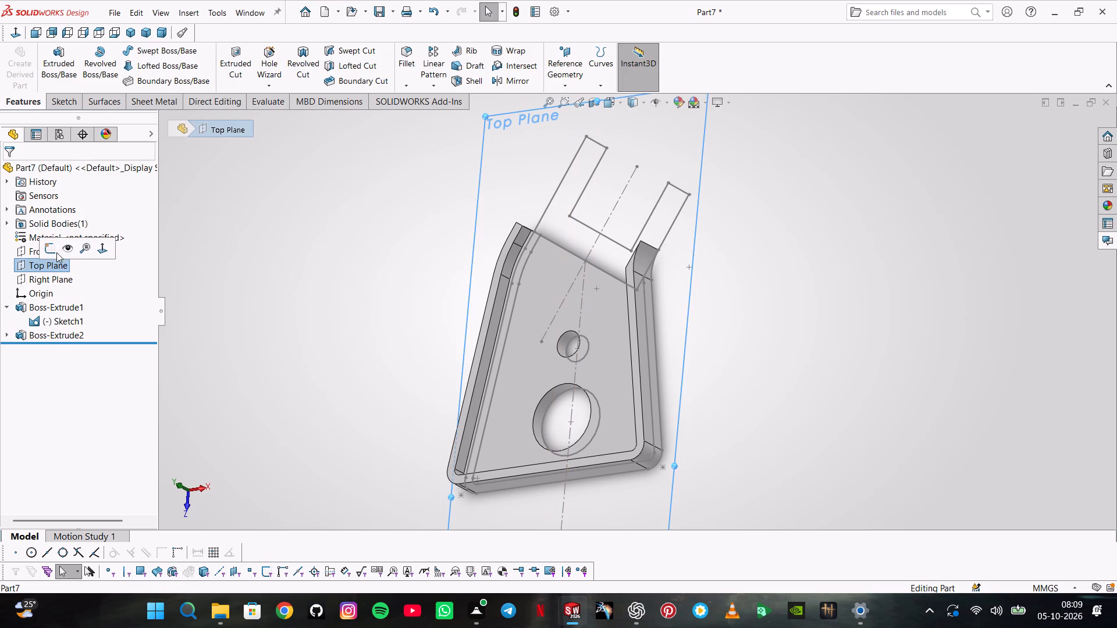
click(57, 245)
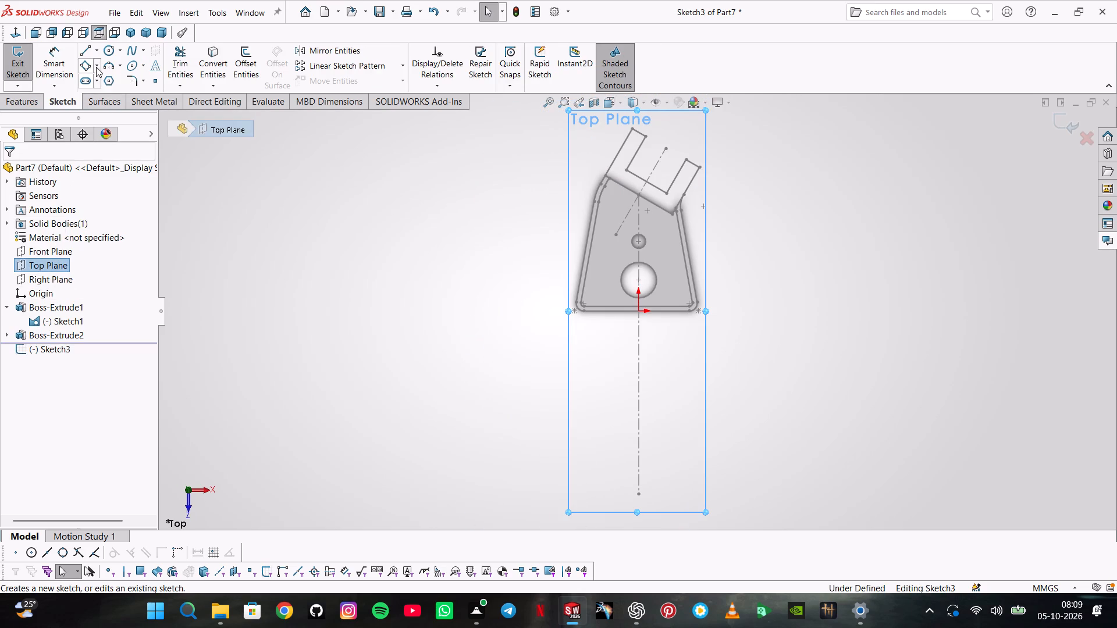
click(214, 54)
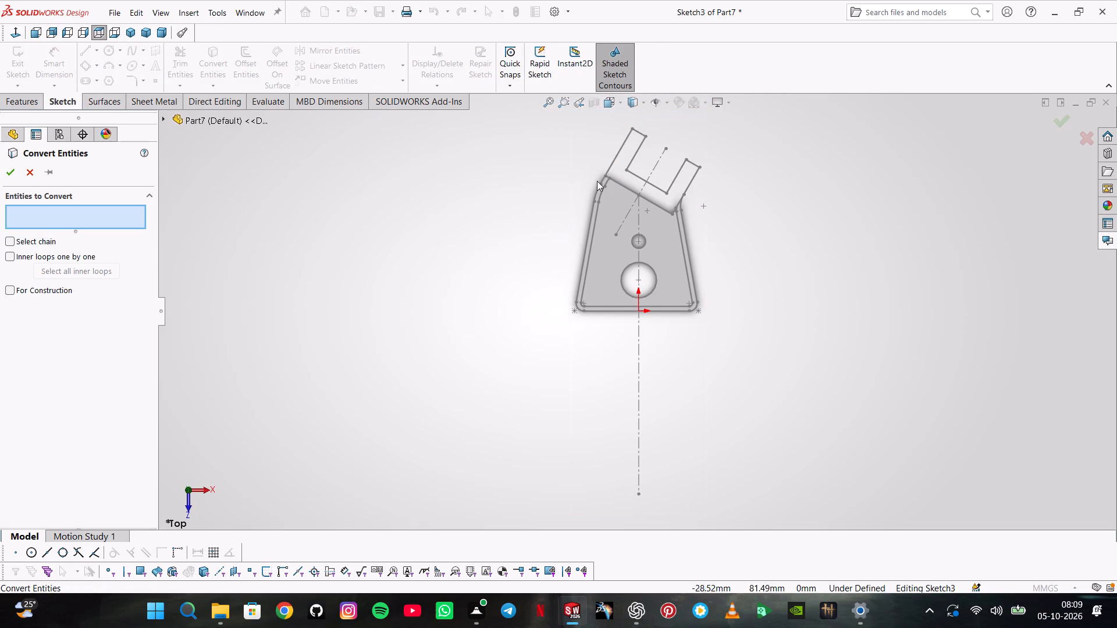
click(633, 164)
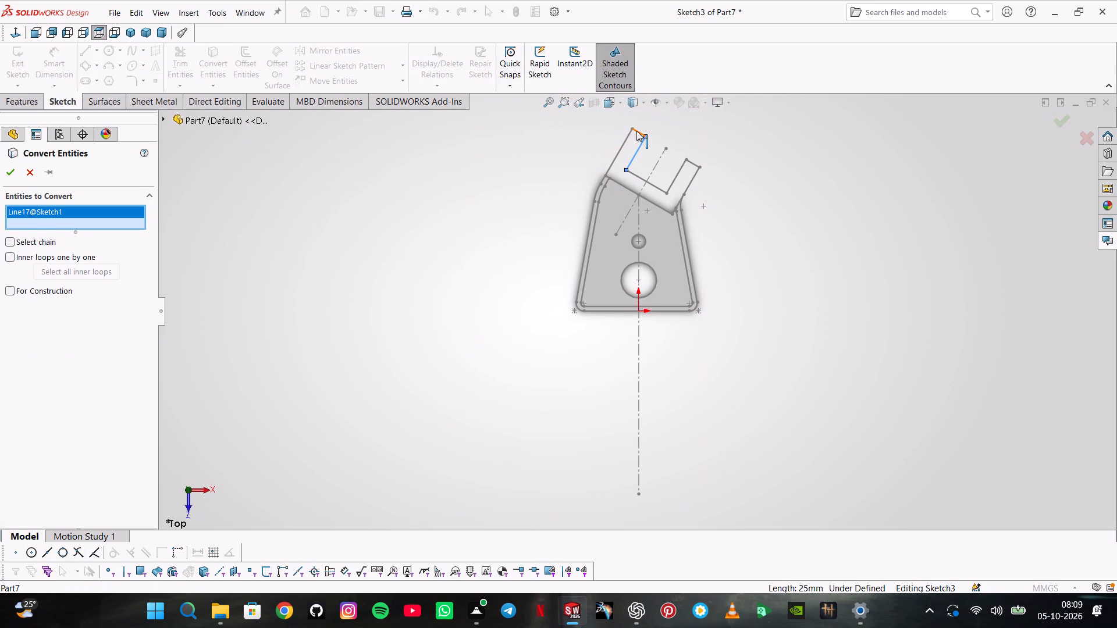
click(636, 131)
click(627, 135)
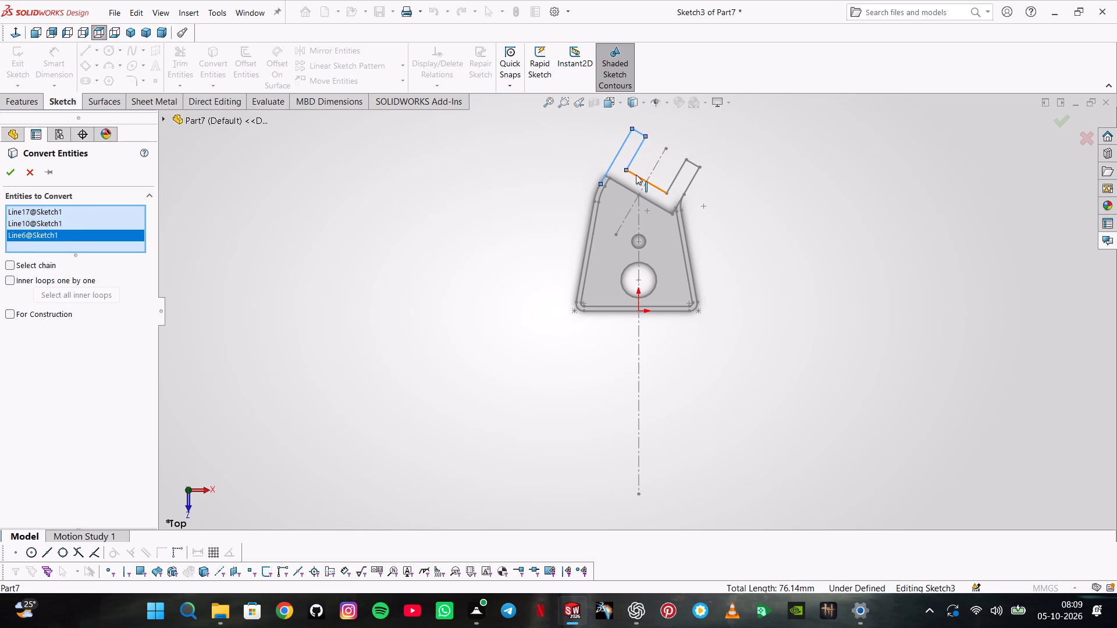
click(636, 174)
click(630, 186)
click(630, 192)
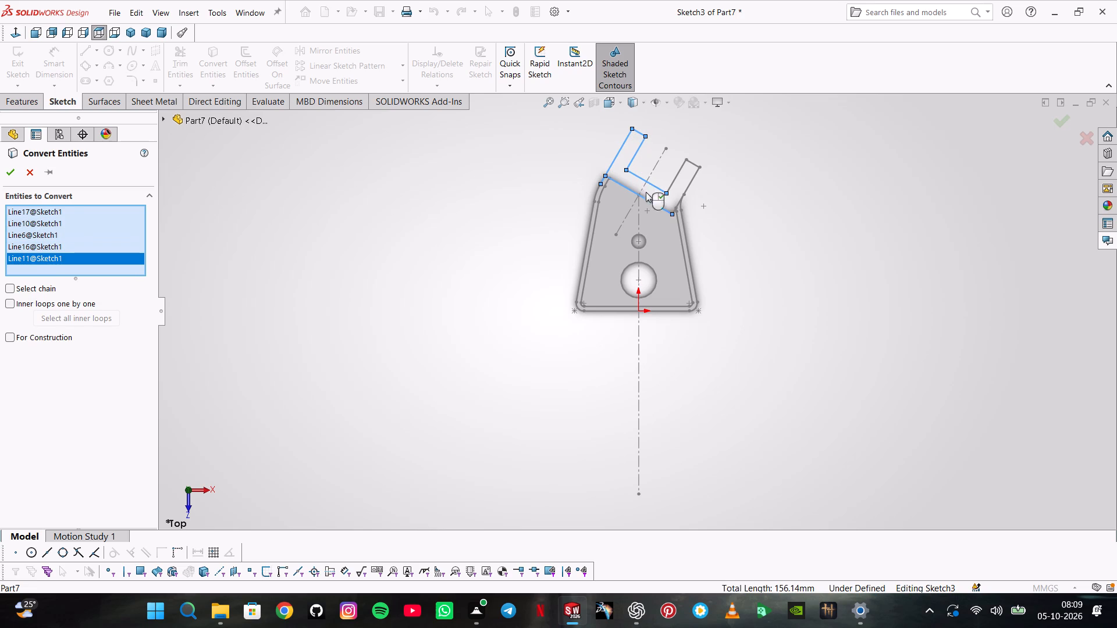
click(681, 198)
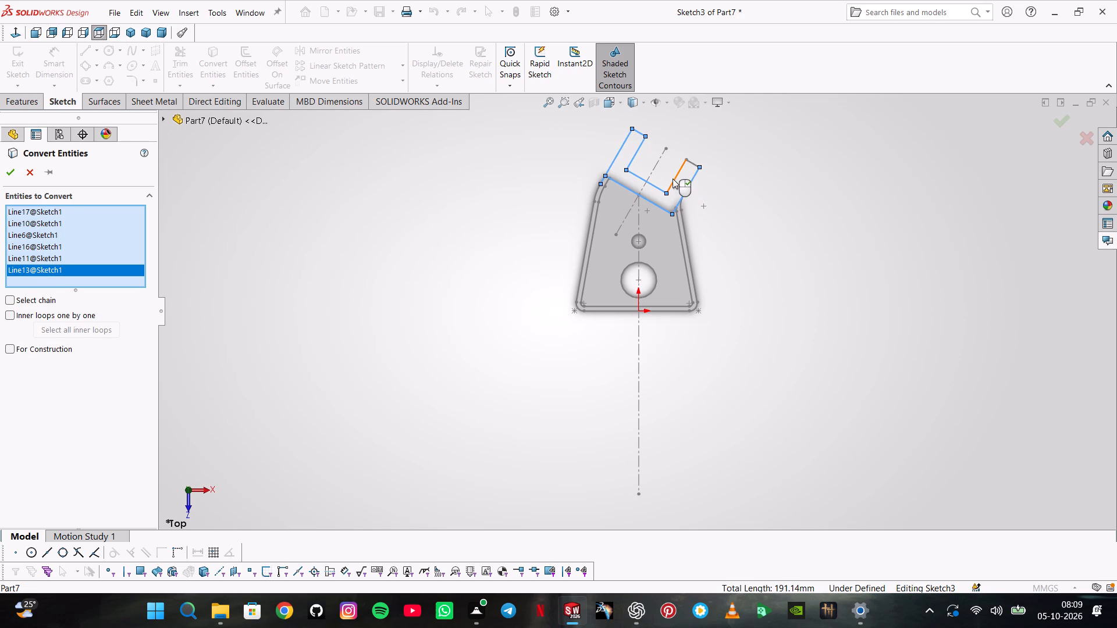
click(673, 179)
click(691, 165)
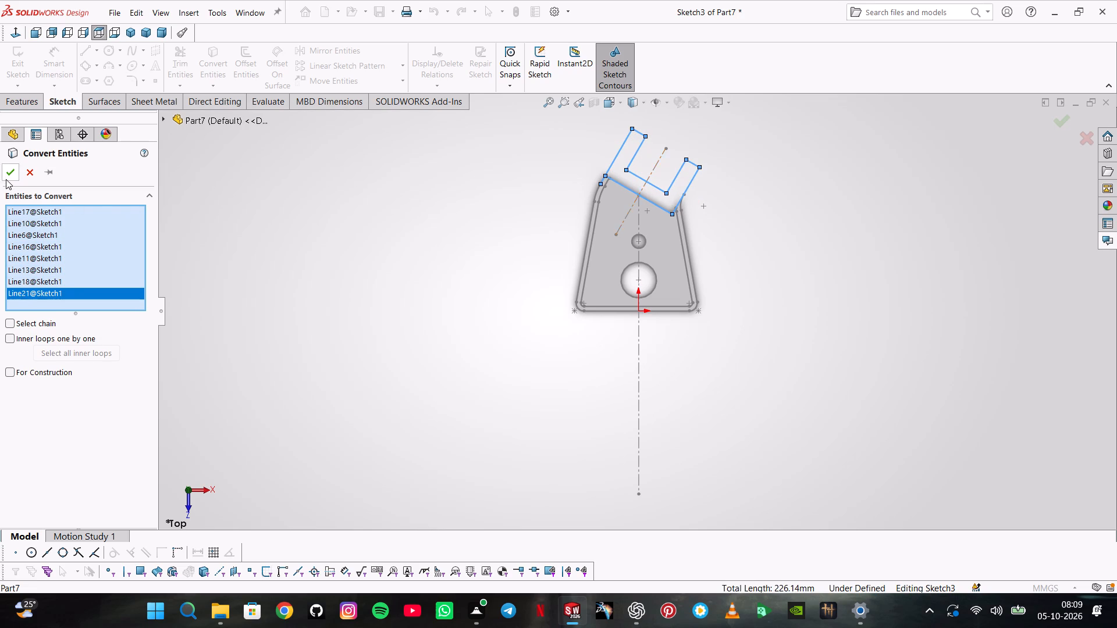
click(1, 174)
click(6, 170)
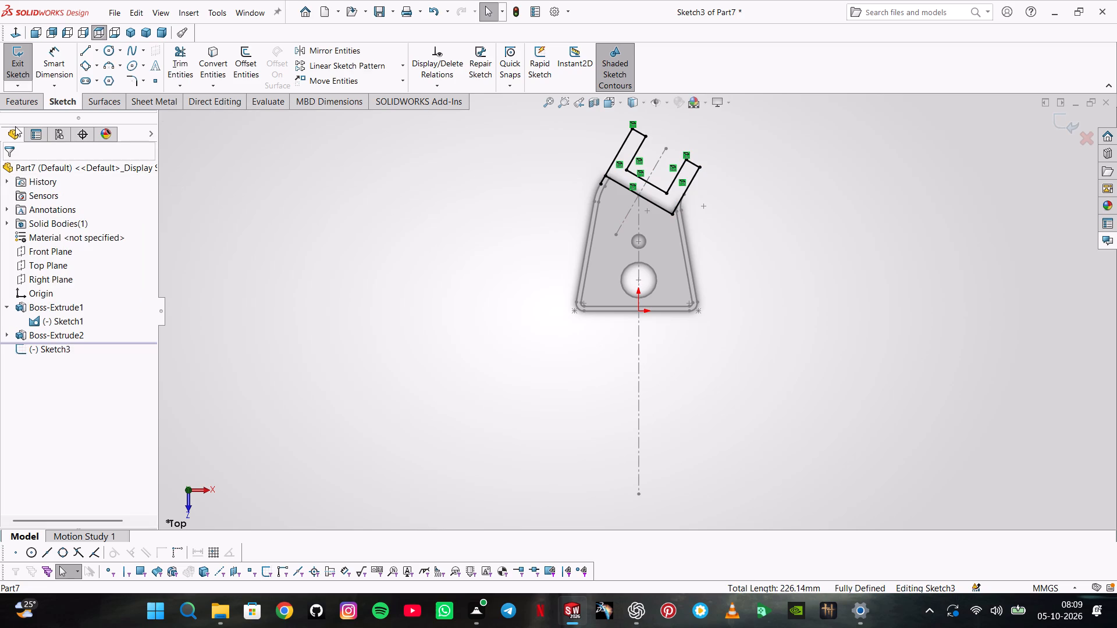
Try to extrude the slotted head region as a Blind boss with a 15 mm depth.
click(20, 104)
click(62, 67)
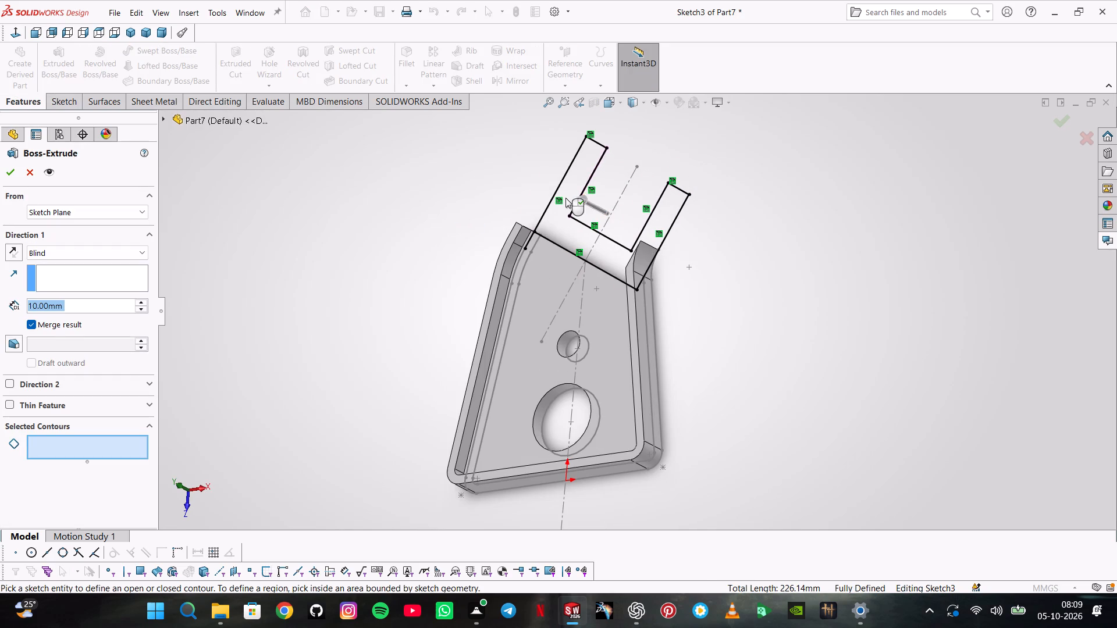
click(565, 198)
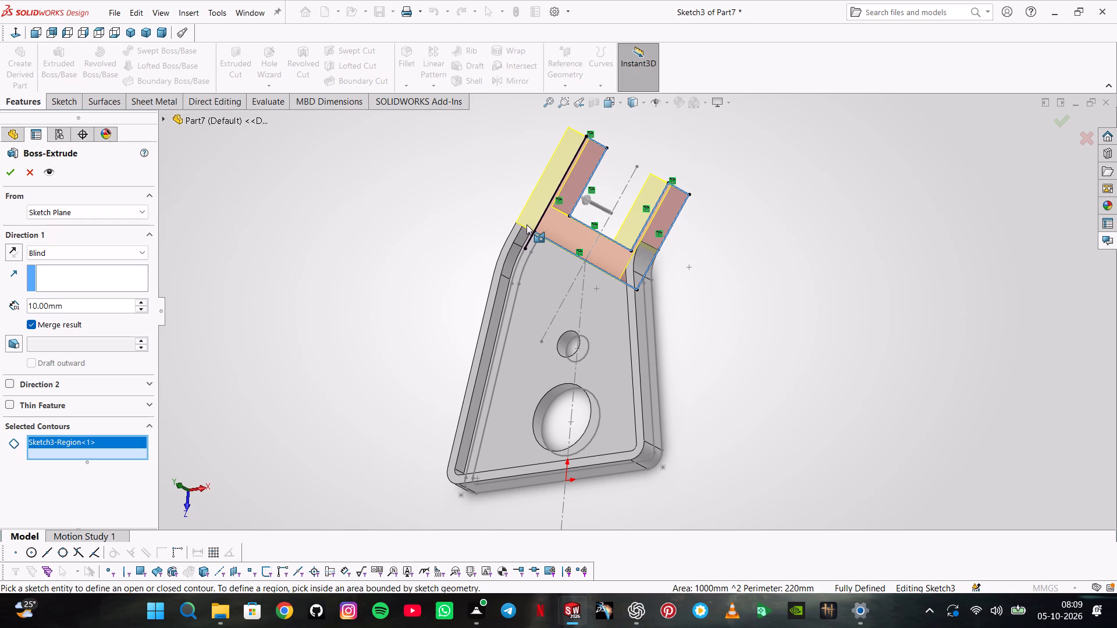
text(15)
key(Return)
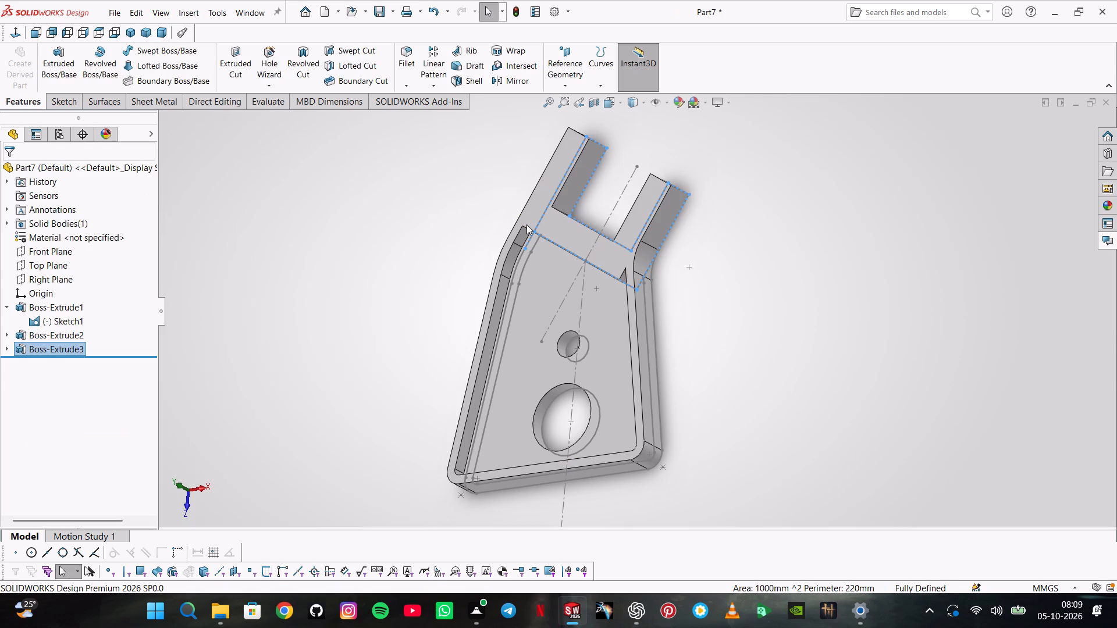
Edit the slotted head's extrusion and set its Blind depth to 15 mm.
right_click(71, 345)
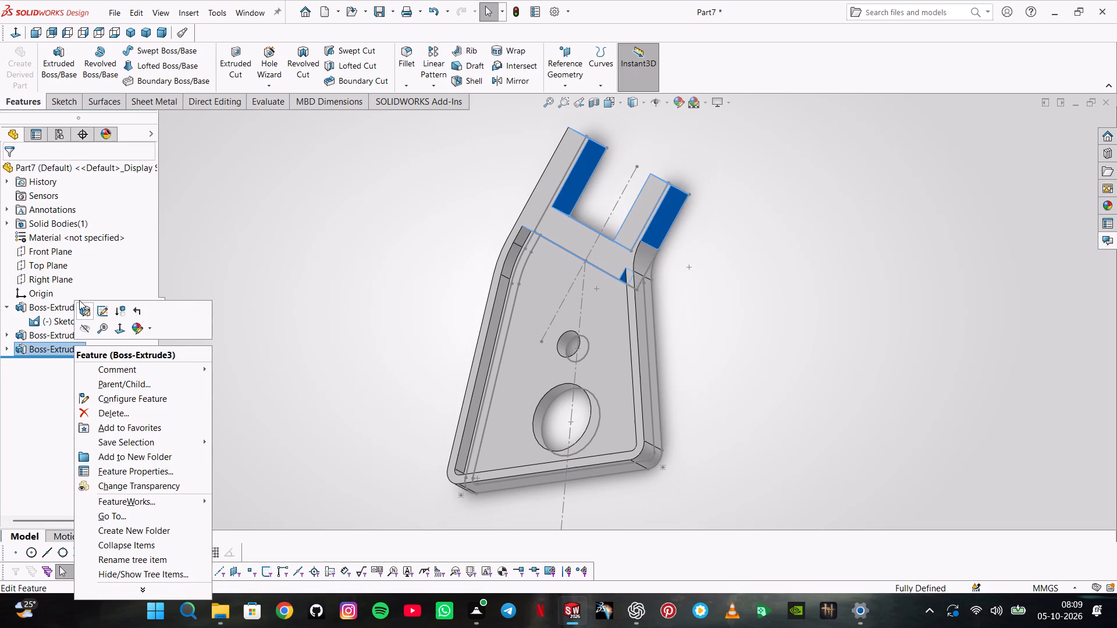
click(77, 313)
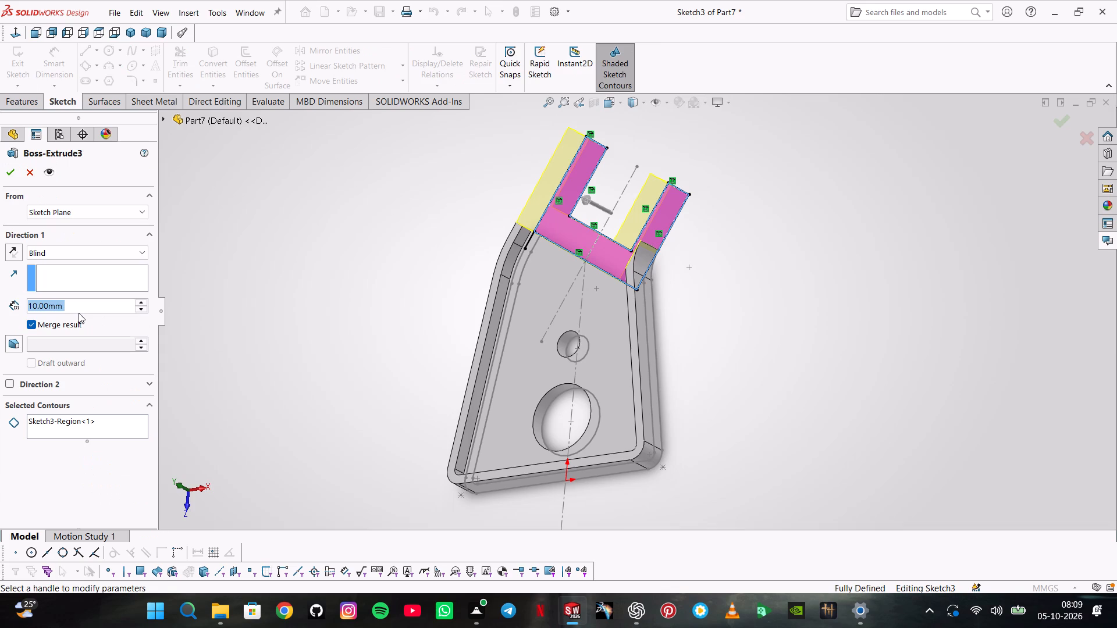
key(0)
key(1)
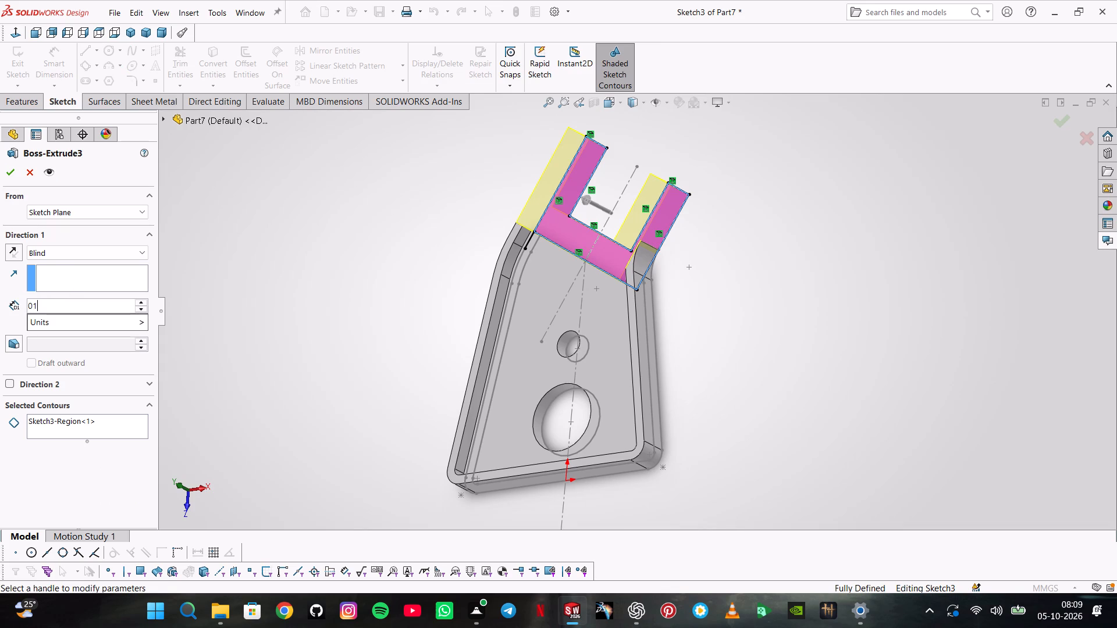
key(BackSpace)
key(BackSpace)
text(44)
key(BackSpace)
text(15)
key(BackSpace)
key(BackSpace)
key(BackSpace)
key(BackSpace)
text(15)
key(Return)
key(period)
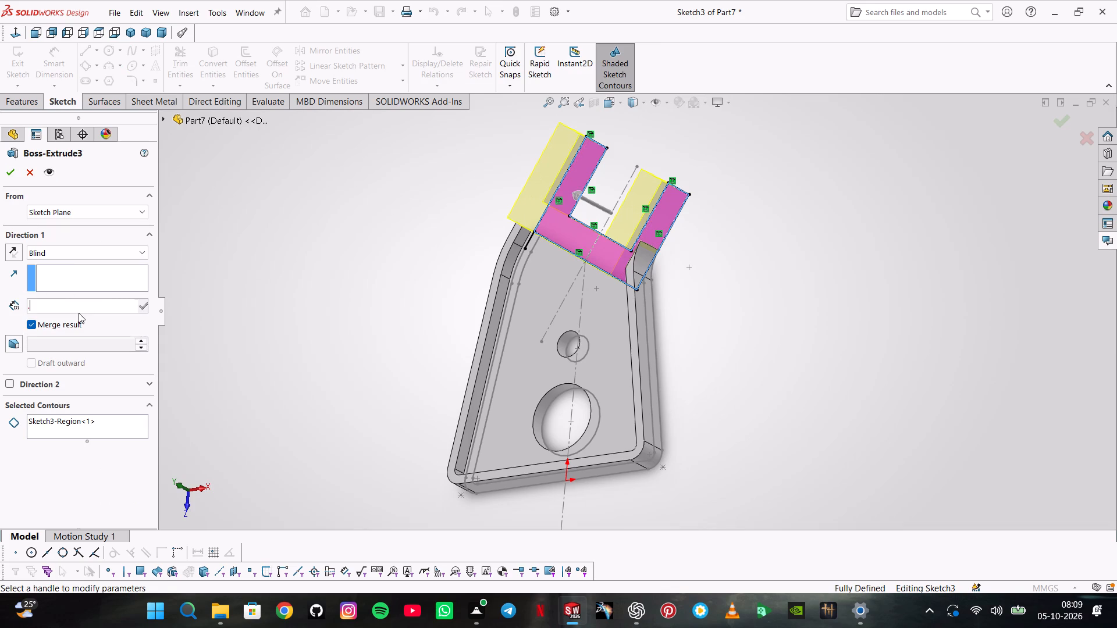
key(BackSpace)
key(BackSpace)
text(15)
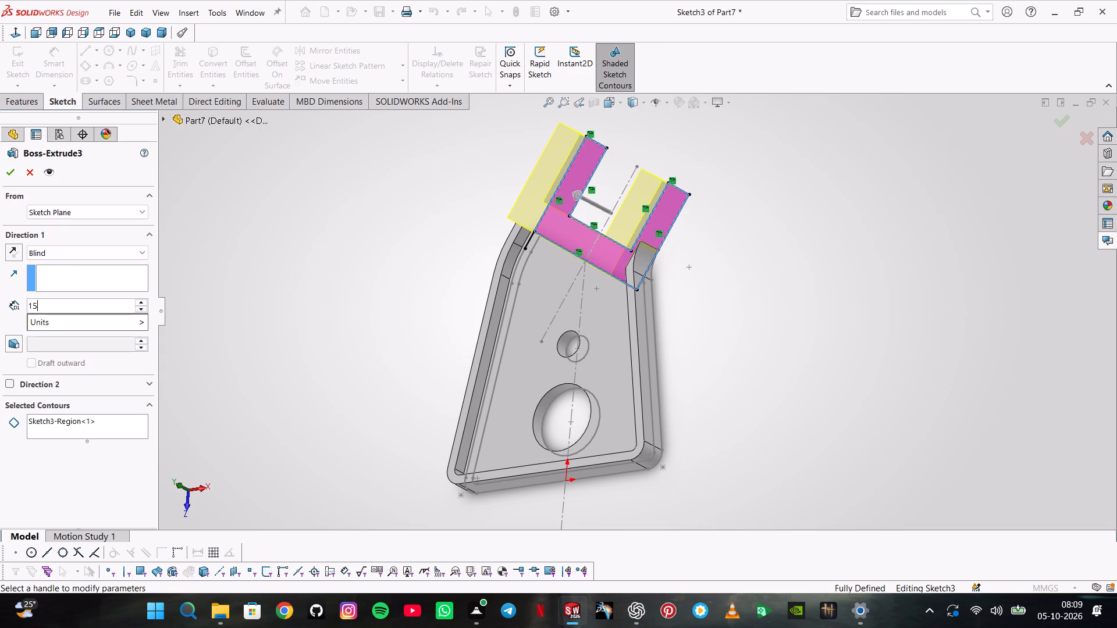
key(Return)
key(Return)
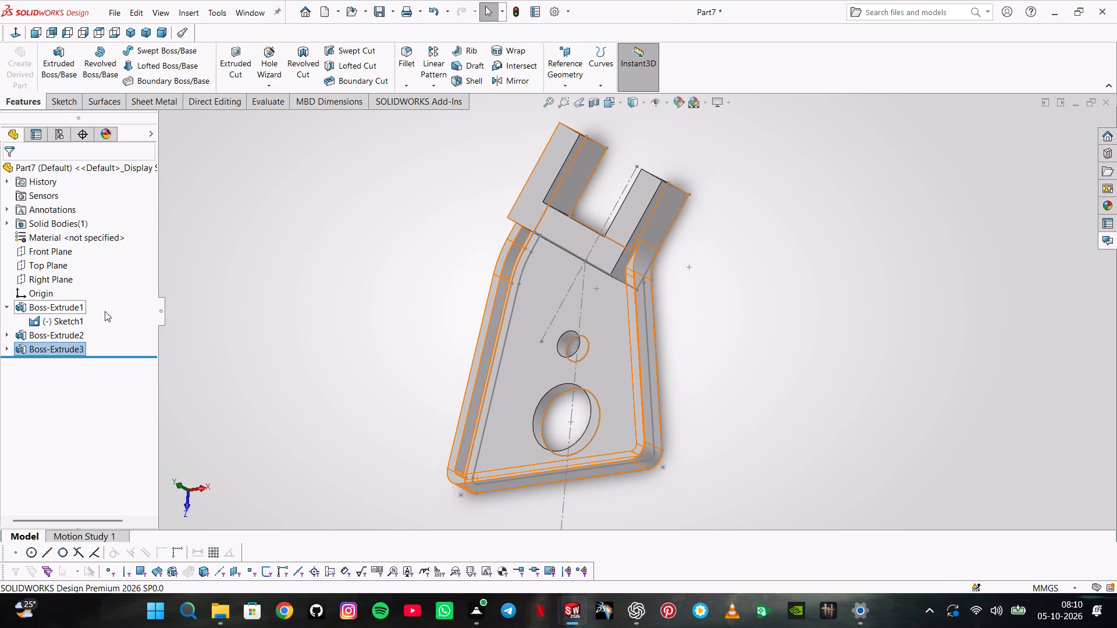
Hide Sketch1 under the outer wall's extrusion and collapse that feature in the tree.
click(340, 245)
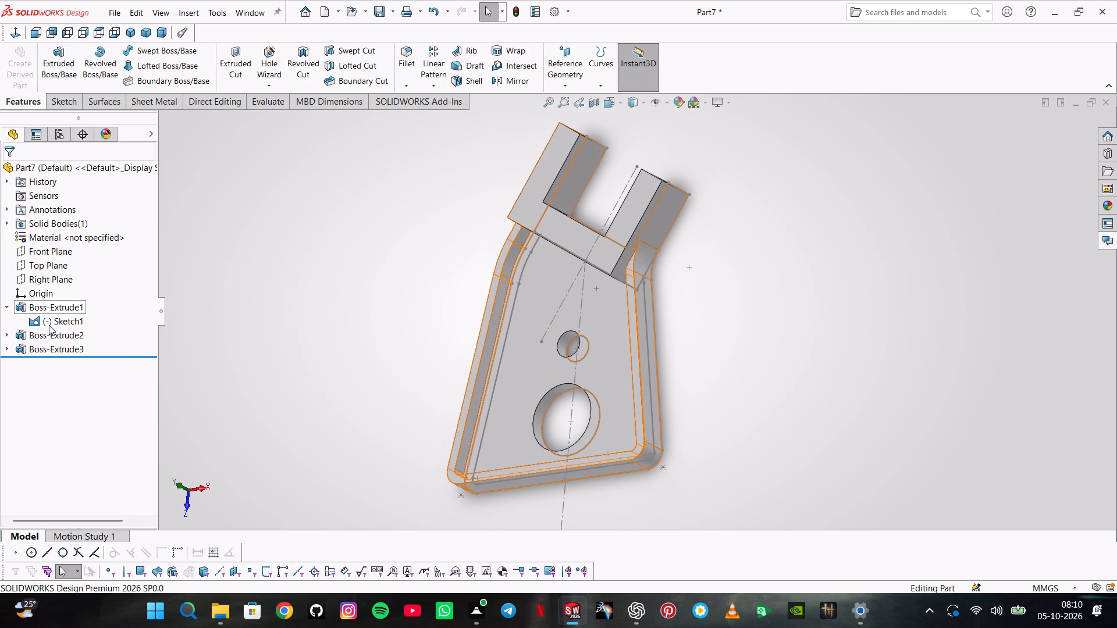
right_click(49, 326)
click(65, 313)
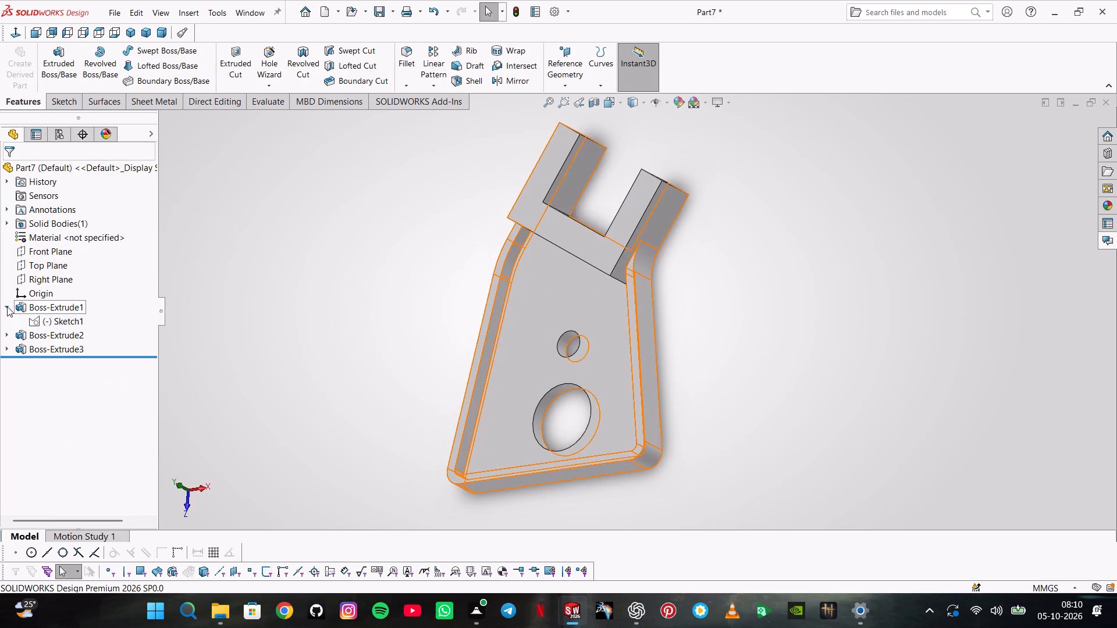
click(6, 306)
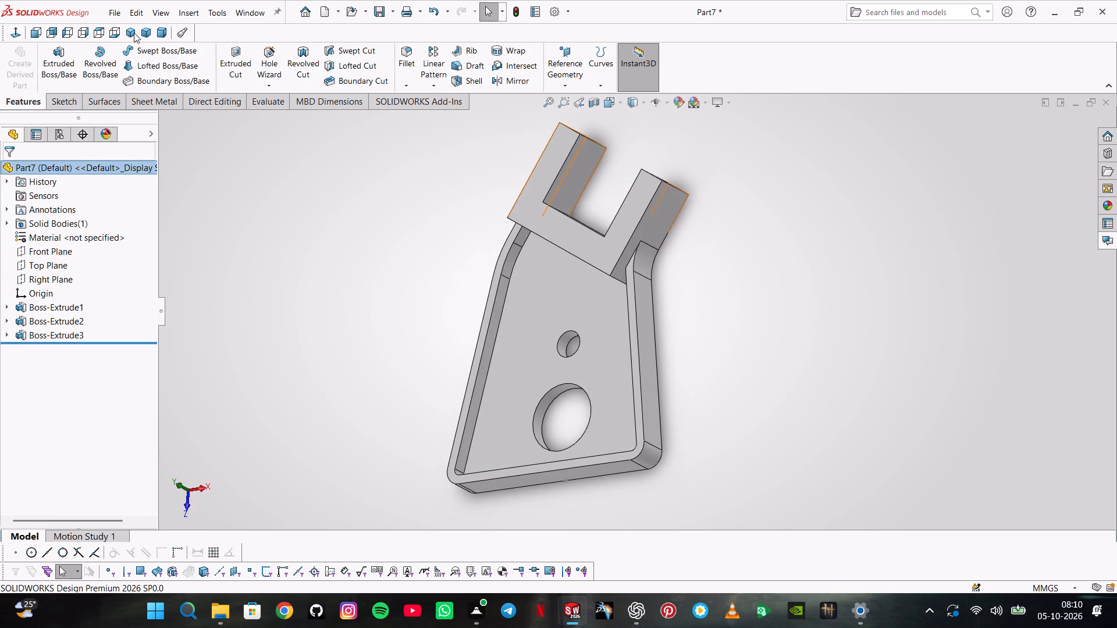
Save the part as Part34.SLDPRT in the LEVEL4 folder.
click(134, 33)
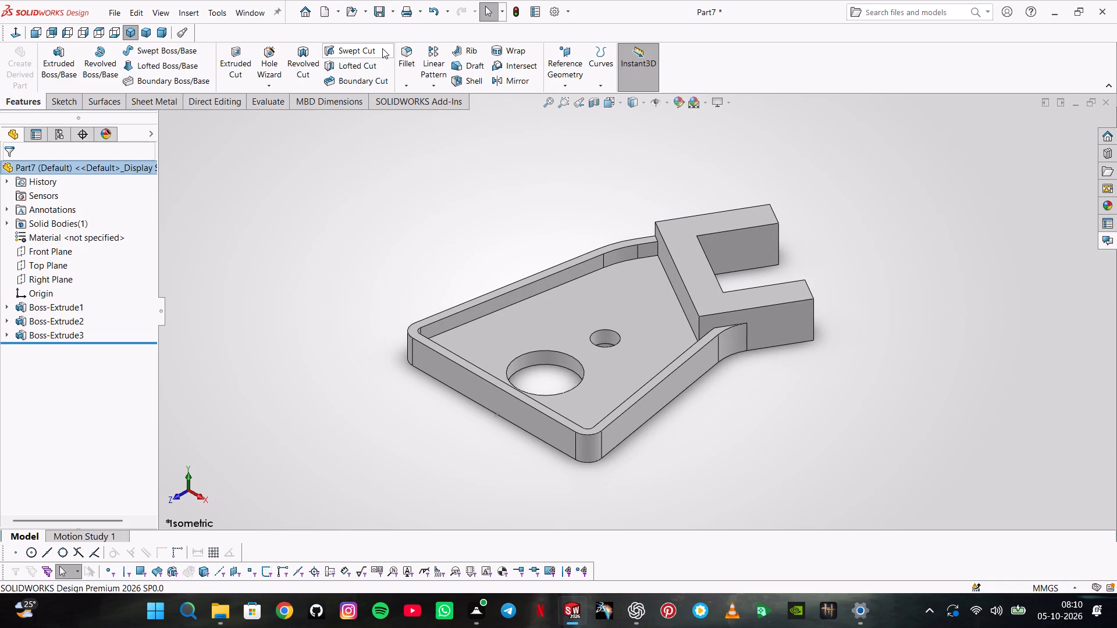
click(378, 14)
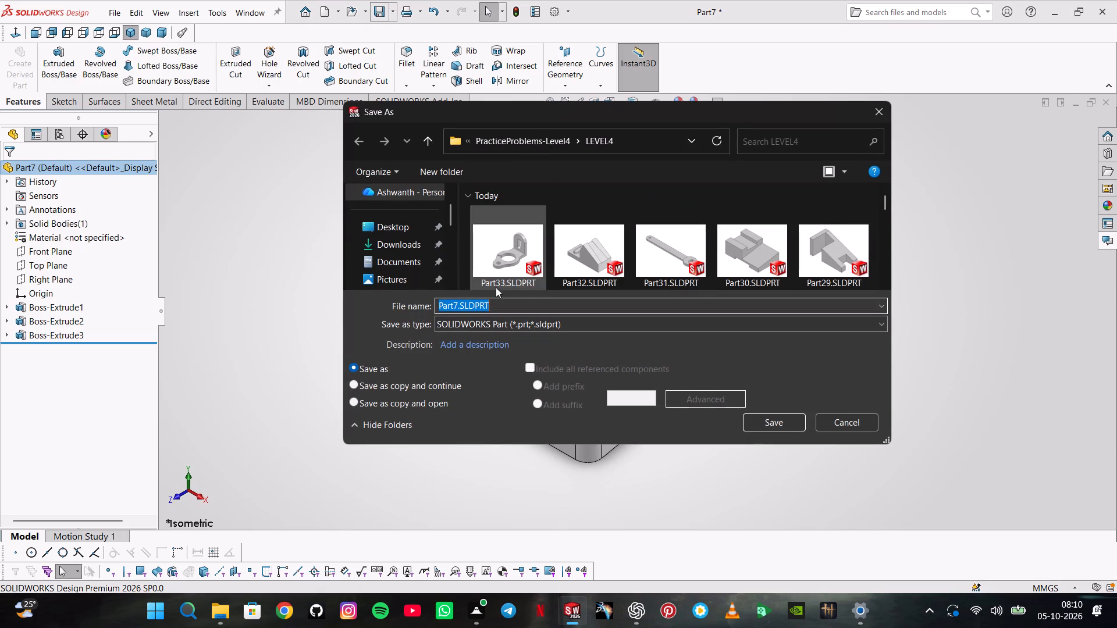
click(458, 302)
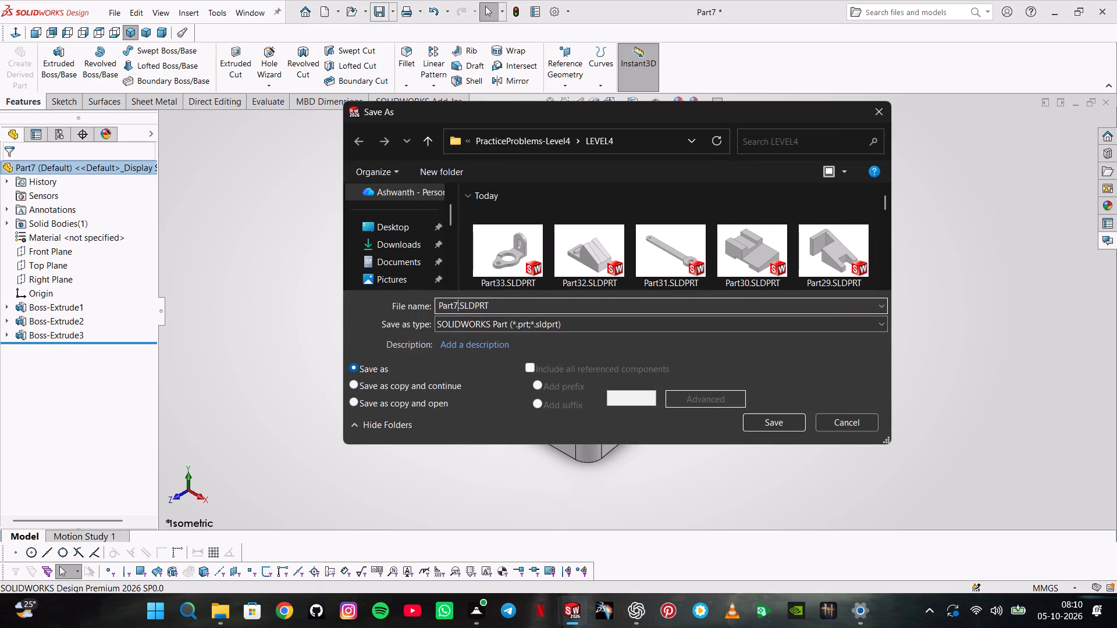
key(BackSpace)
text(34)
key(Return)
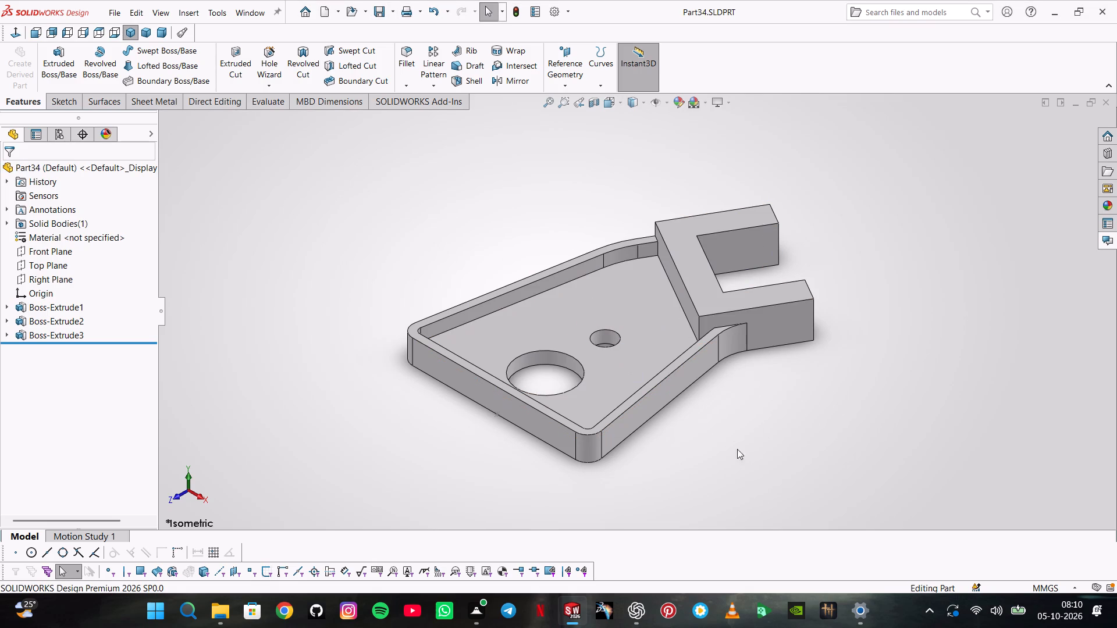
Save a PDF version of the part as Part34.pdf in the LEVEL4 folder.
click(388, 6)
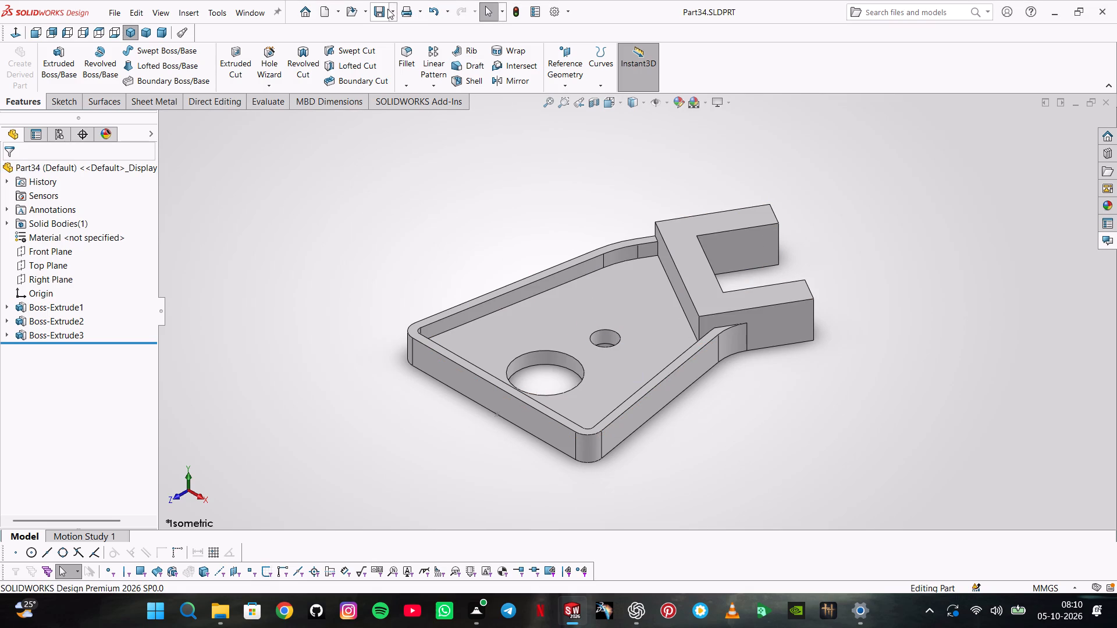
click(393, 14)
click(396, 38)
click(527, 320)
click(553, 112)
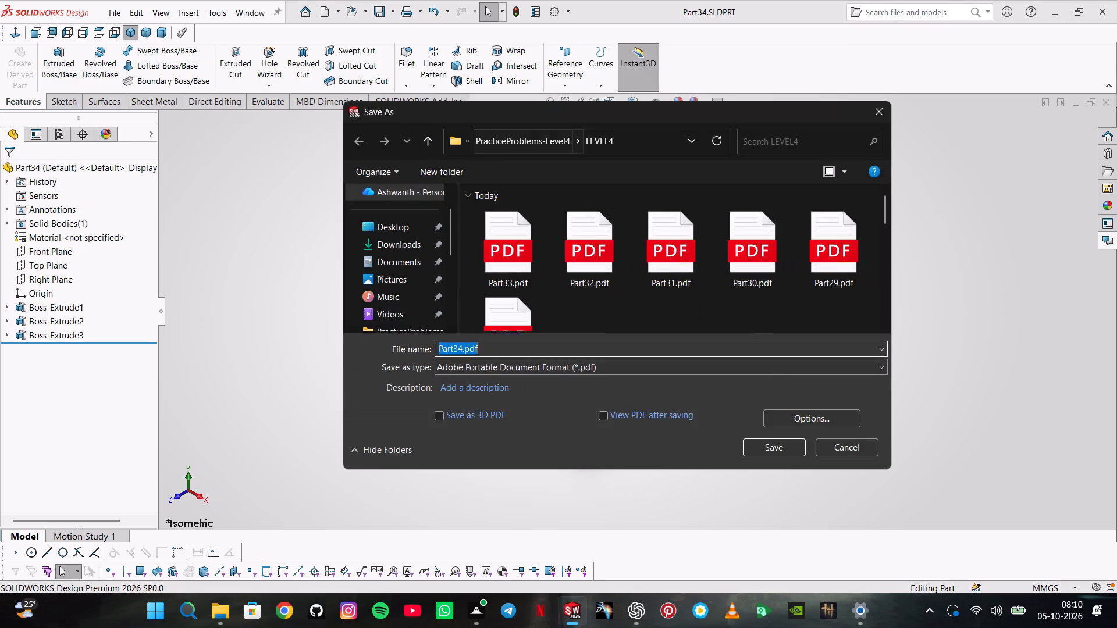
click(781, 450)
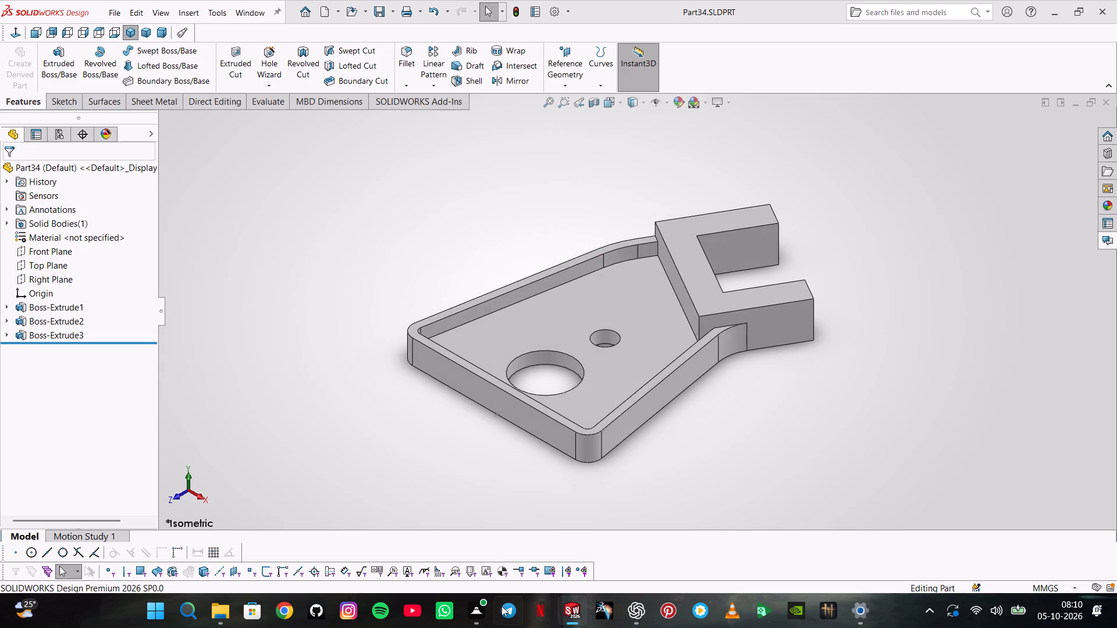